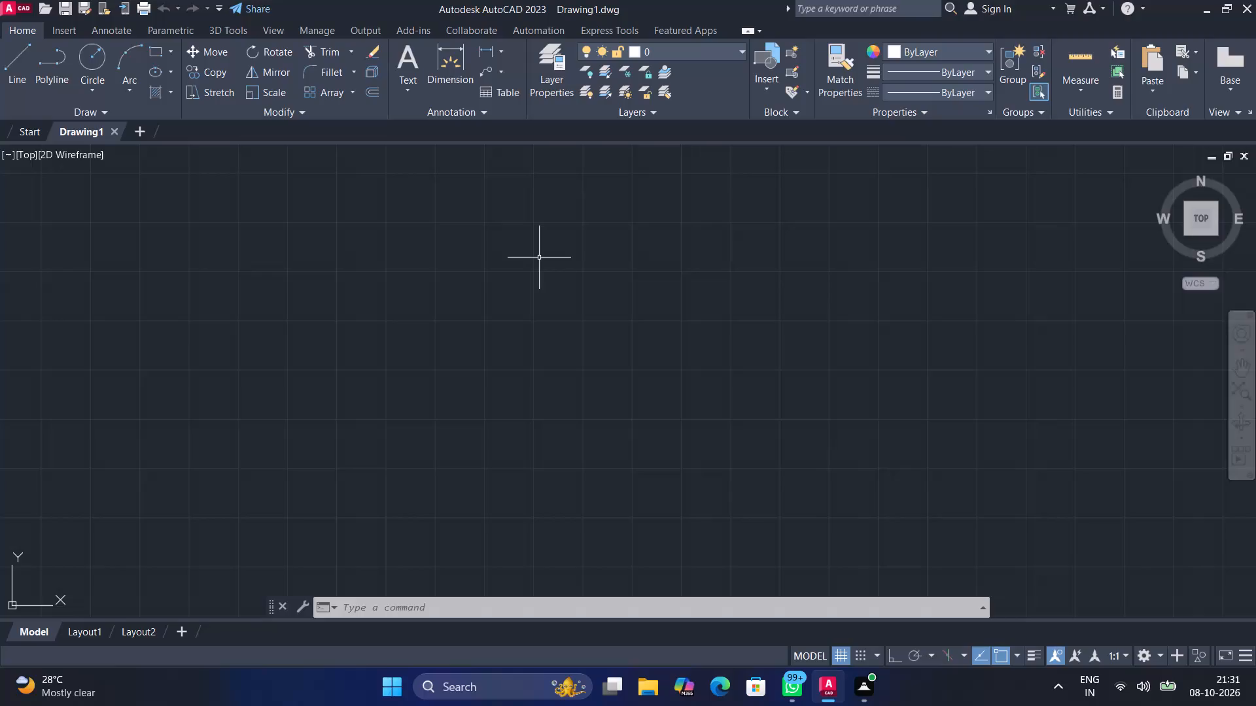
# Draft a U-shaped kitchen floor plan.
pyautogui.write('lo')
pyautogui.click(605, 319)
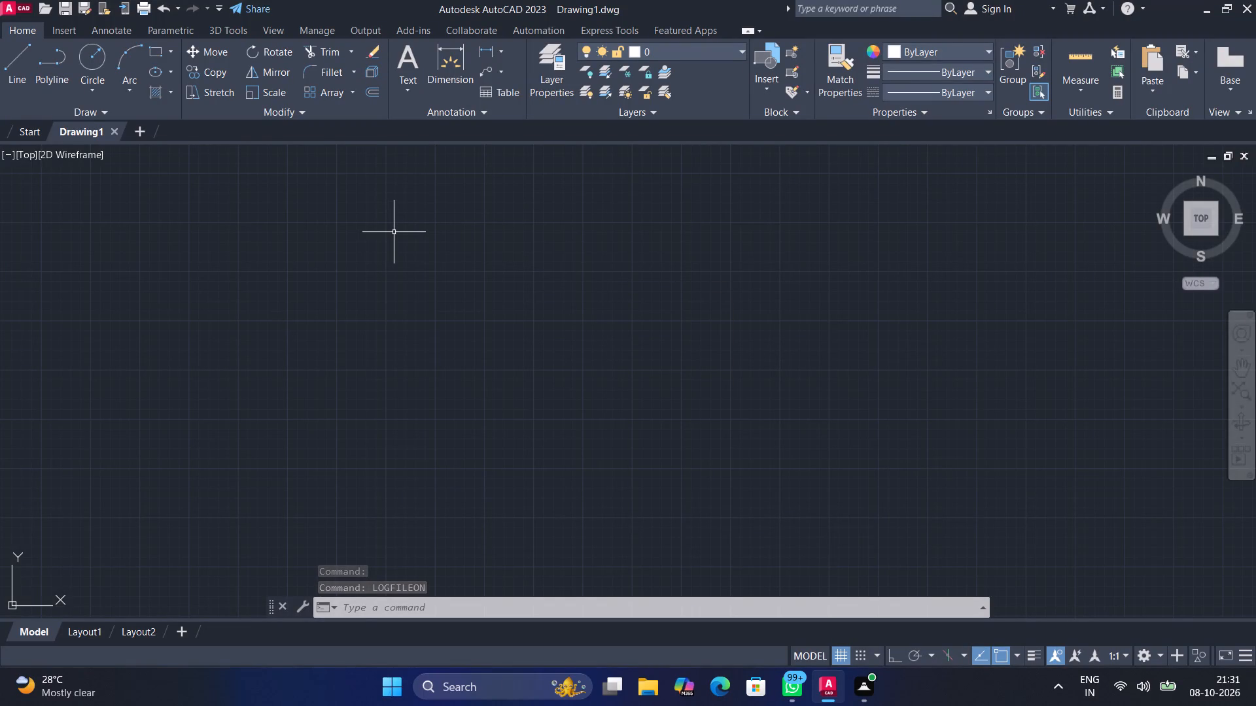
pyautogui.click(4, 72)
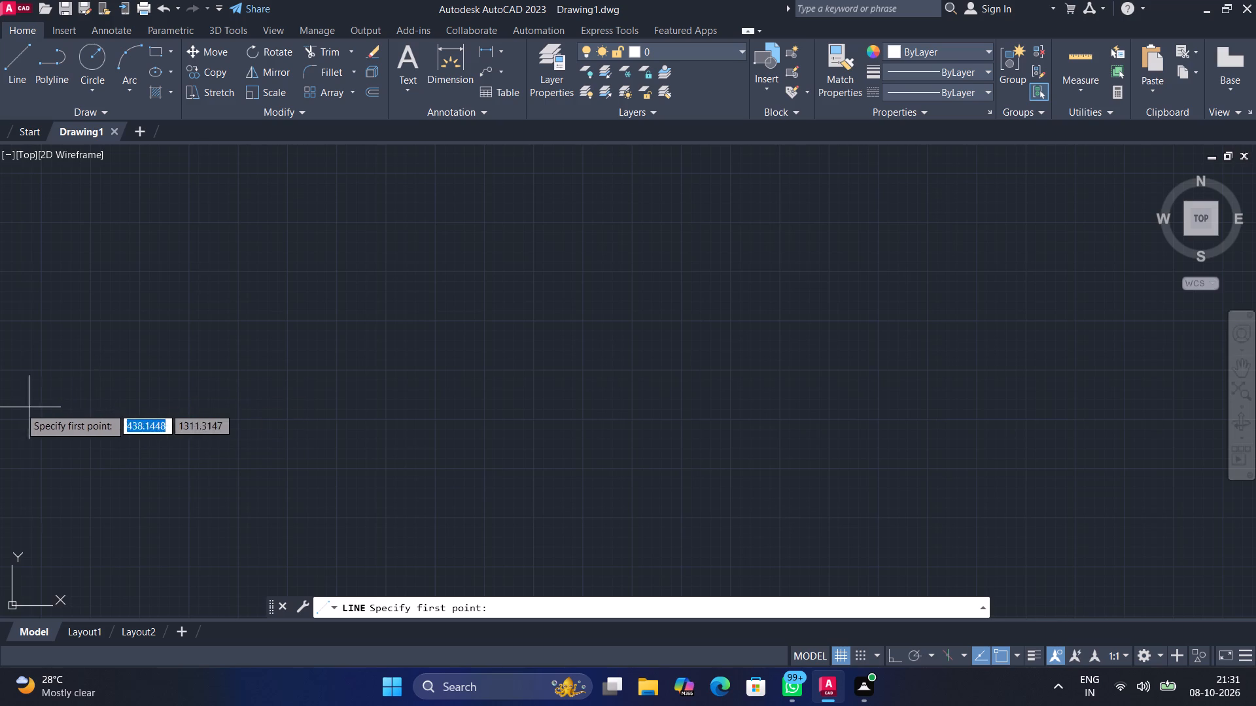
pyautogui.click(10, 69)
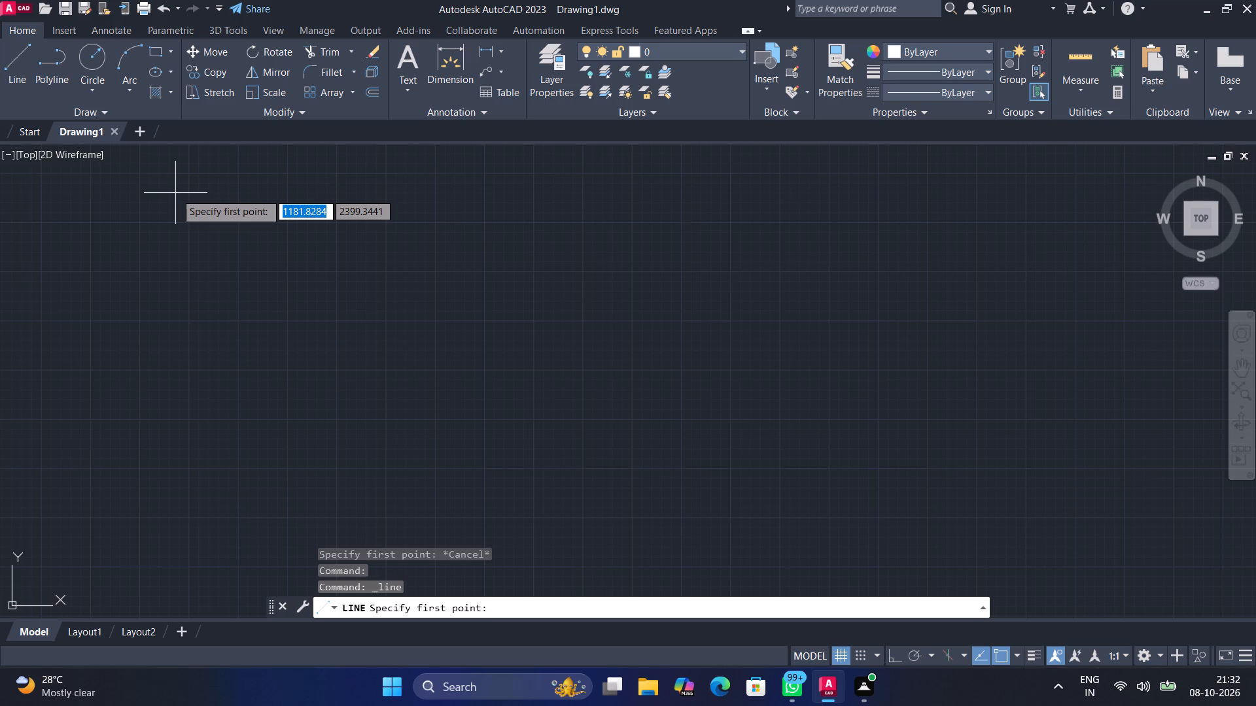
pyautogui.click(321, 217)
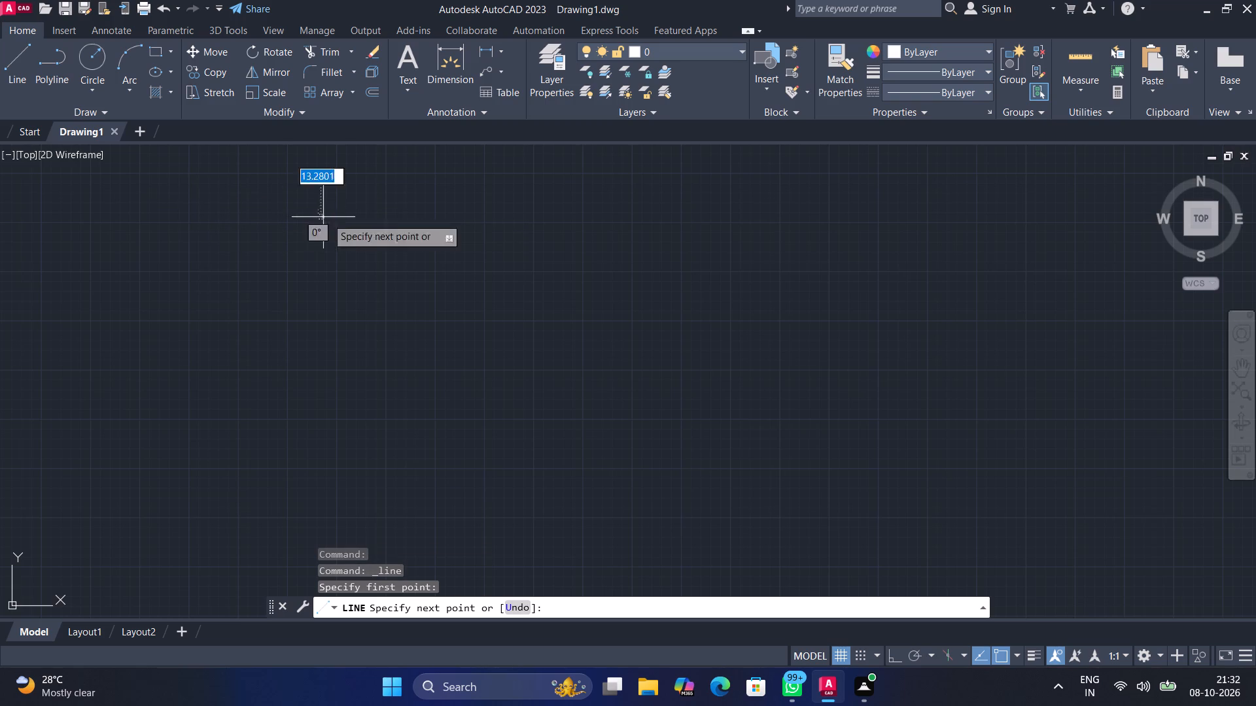
# Turn on Ortho mode and abandon the unfinished line.
pyautogui.click(888, 662)
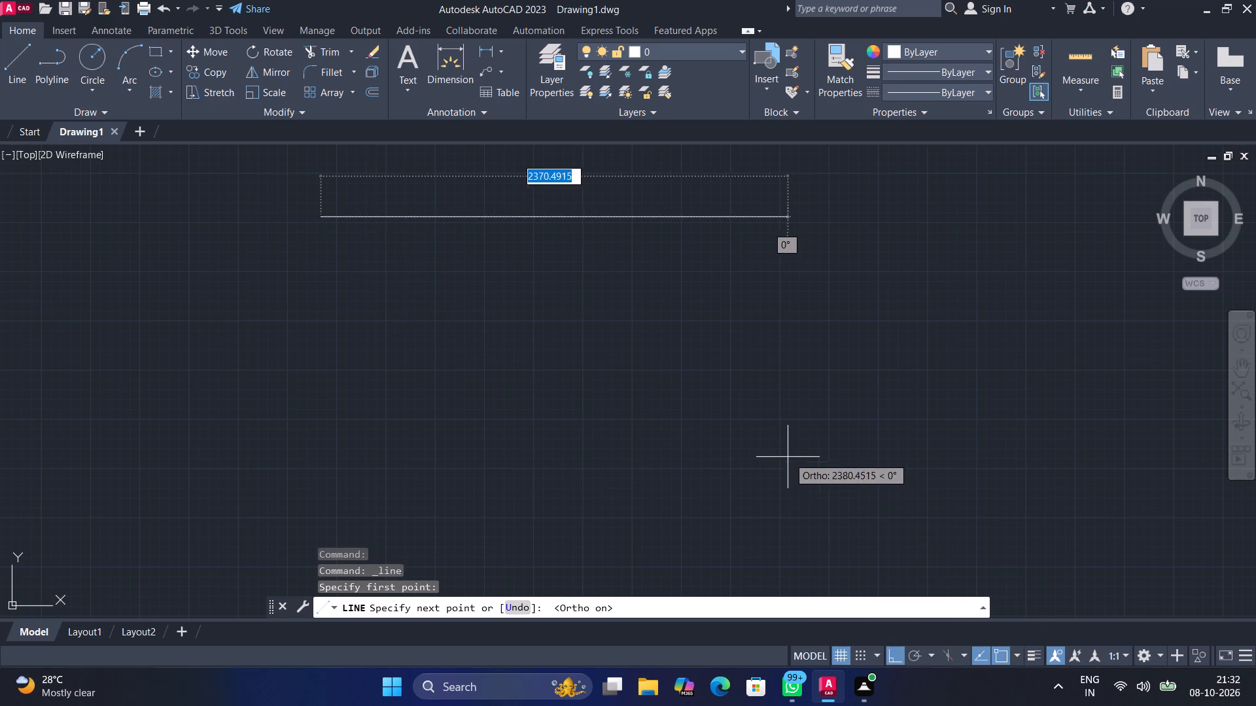
pyautogui.press('Escape')
# Configure the drawing units to Engineering length type with 0'-0" precision and Inches as the insertion scale.
pyautogui.press('u')
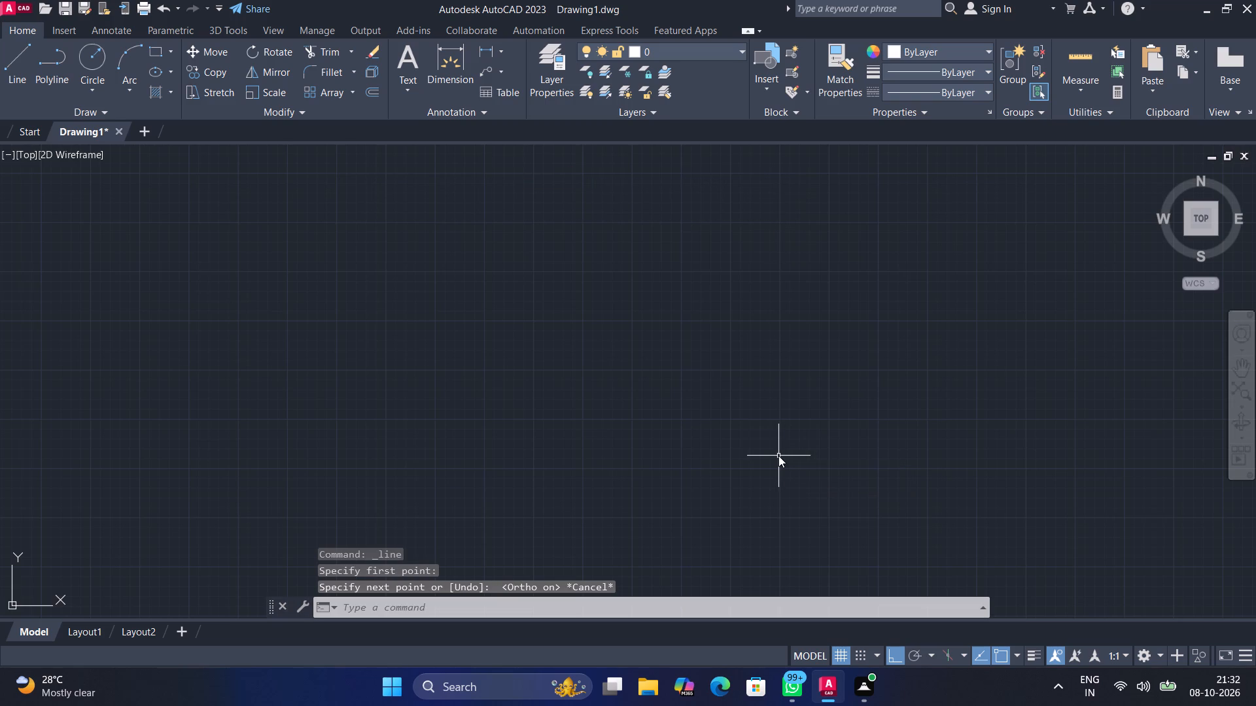
pyautogui.click(888, 517)
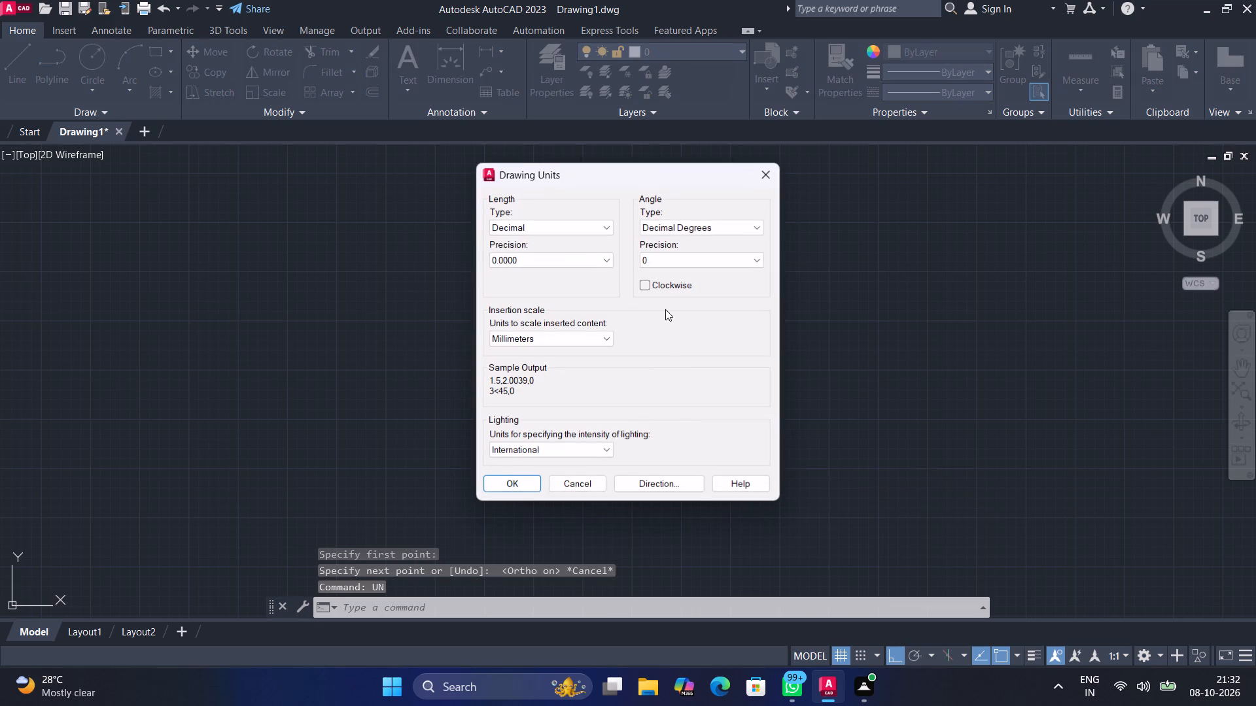
pyautogui.click(574, 231)
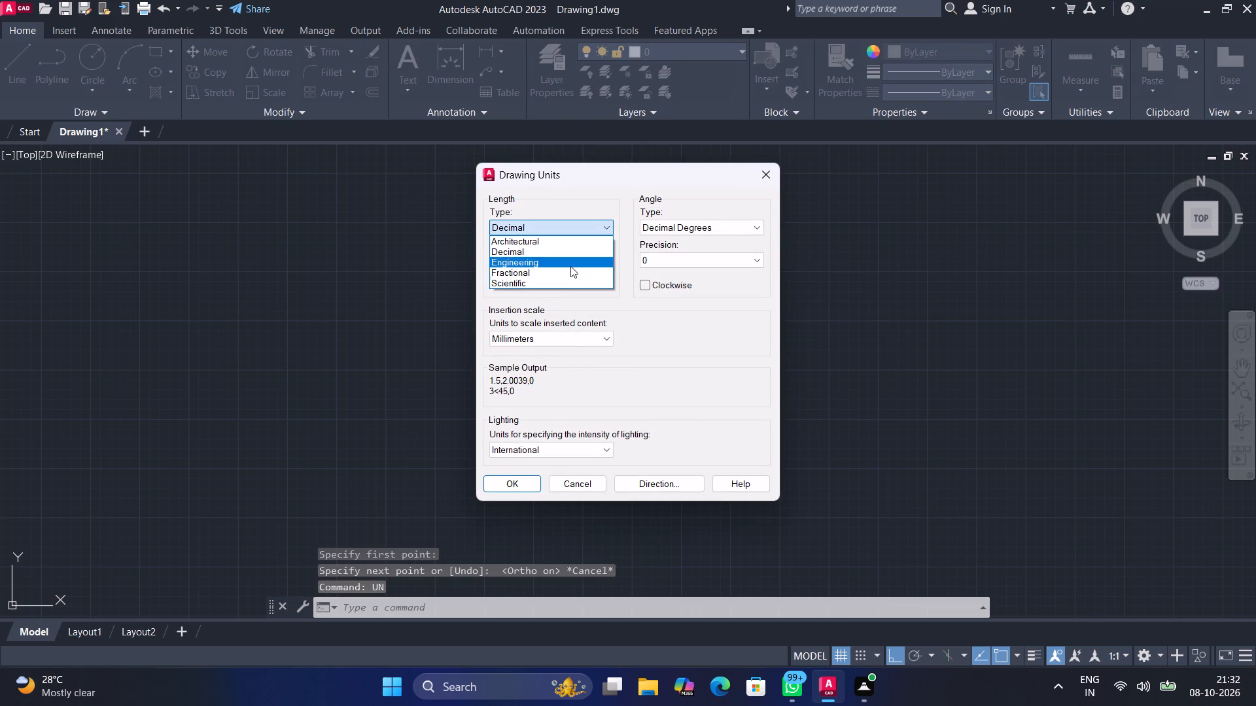
pyautogui.click(571, 263)
pyautogui.click(571, 263)
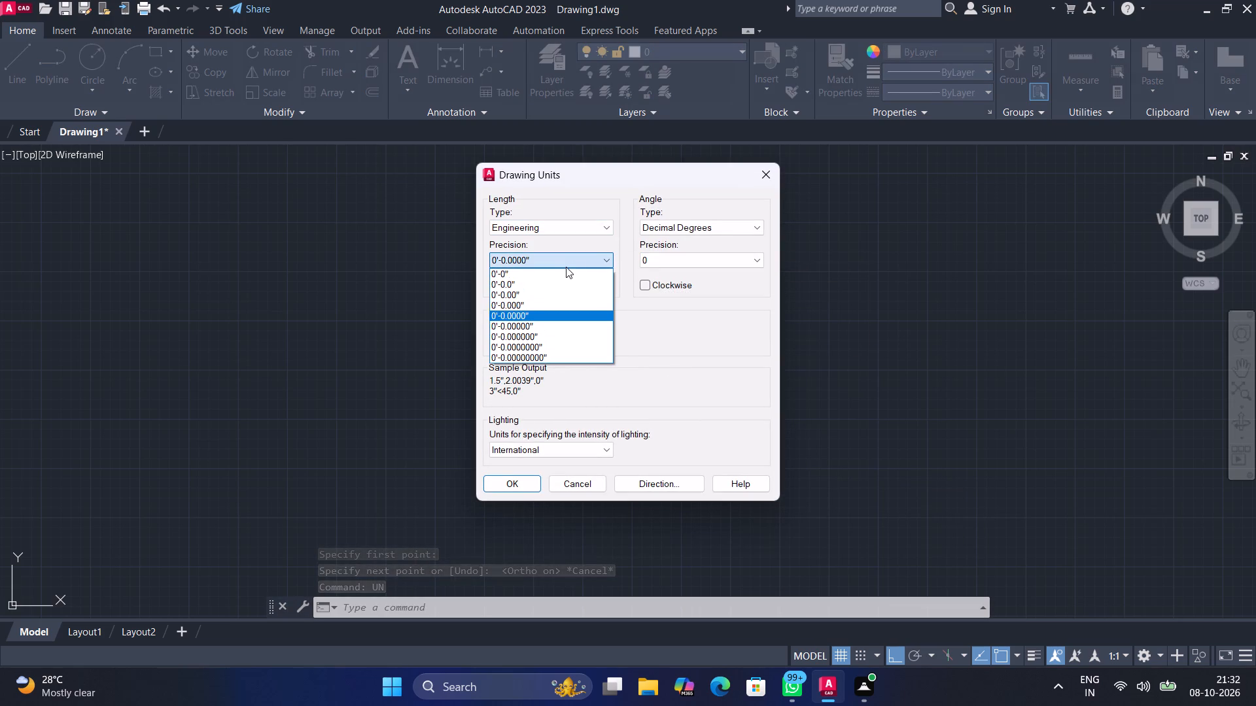
pyautogui.click(556, 276)
pyautogui.click(553, 336)
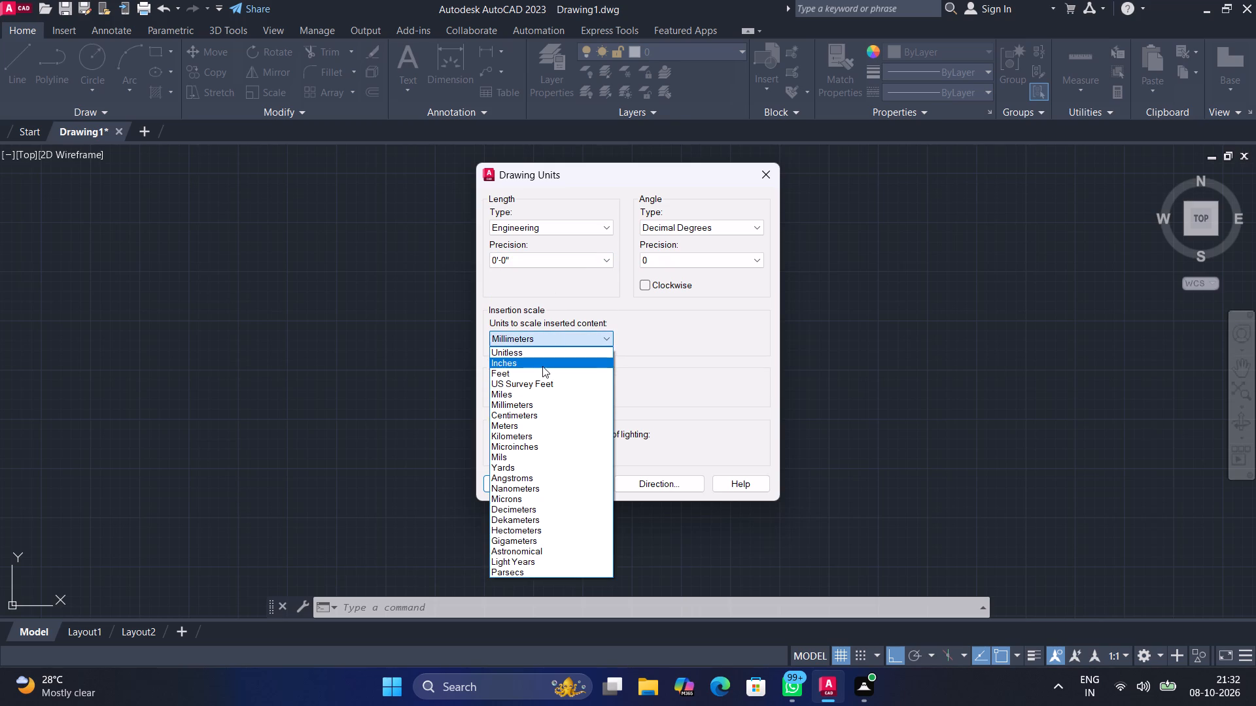
pyautogui.click(542, 366)
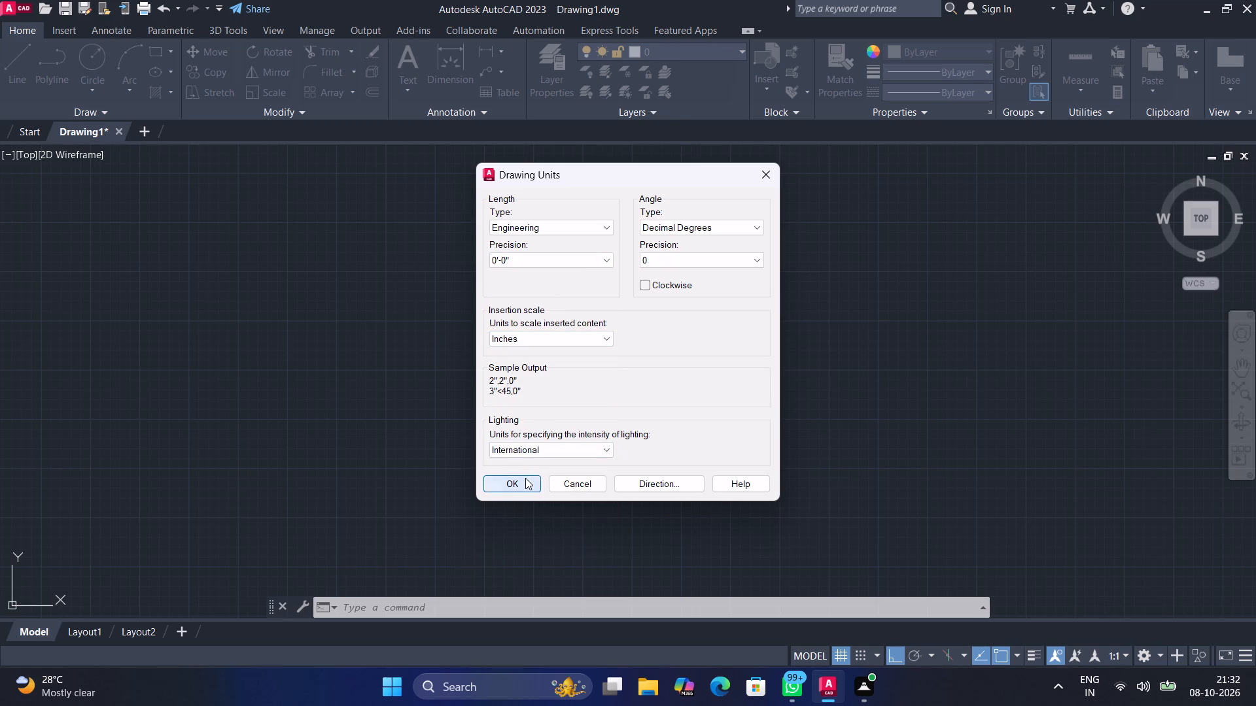
pyautogui.click(525, 478)
# Set the ISO-25 dimension style's primary unit format to Engineering and make the style current.
pyautogui.press('d')
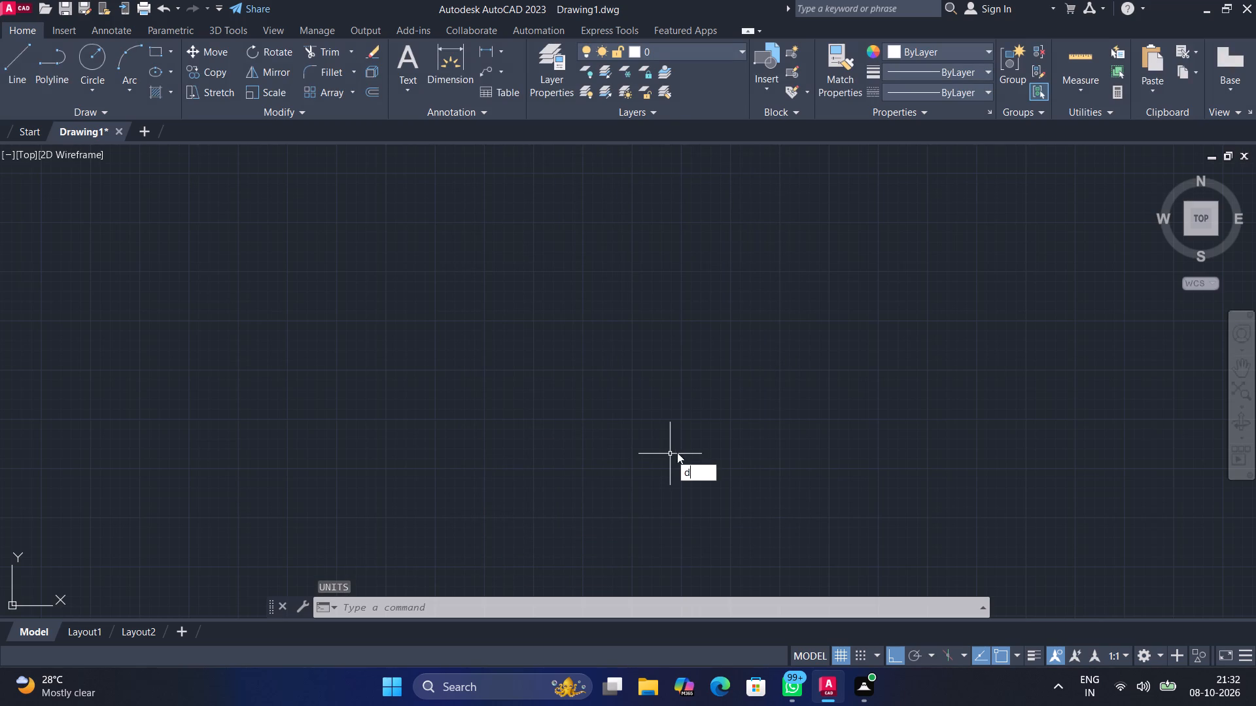
pyautogui.click(750, 488)
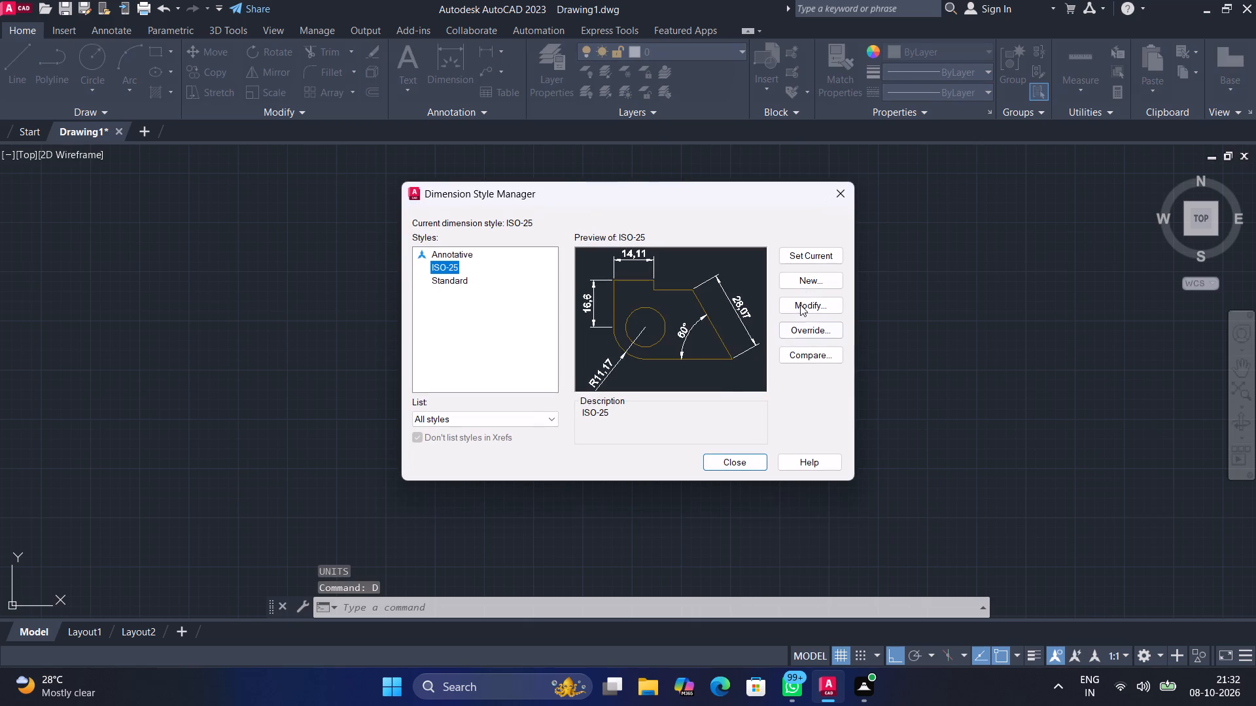
pyautogui.click(809, 310)
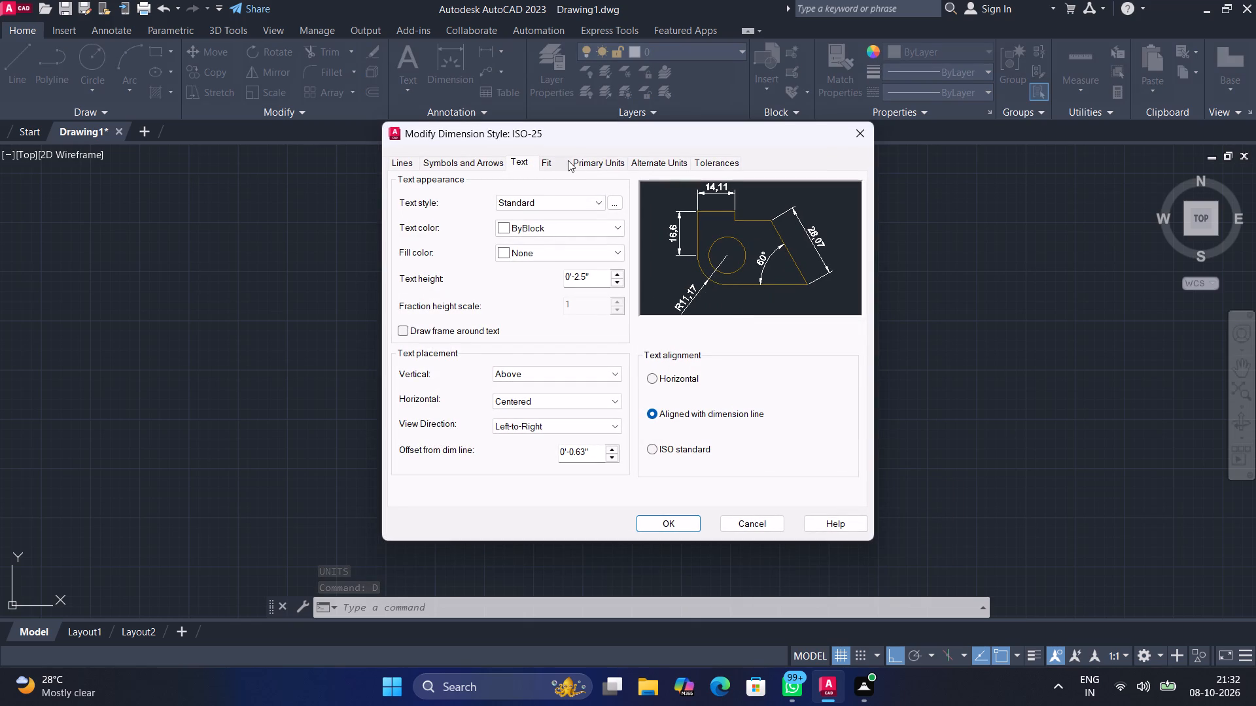
pyautogui.click(578, 159)
pyautogui.click(600, 197)
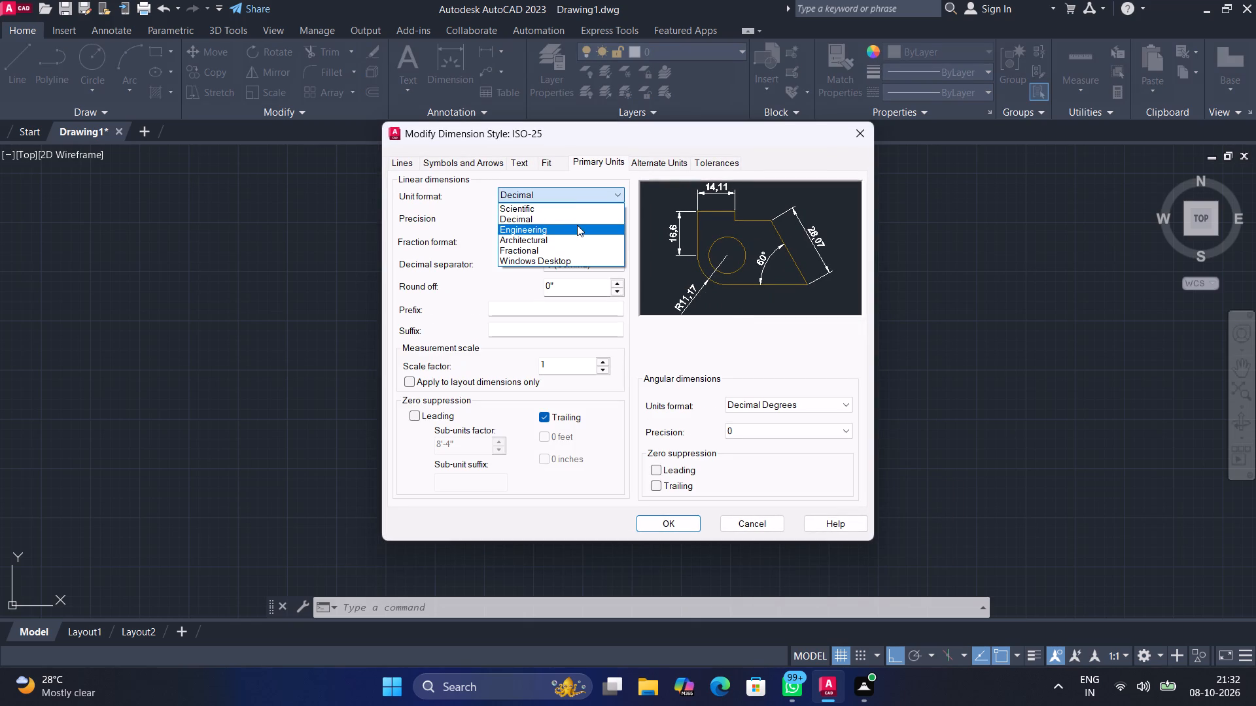
pyautogui.click(576, 226)
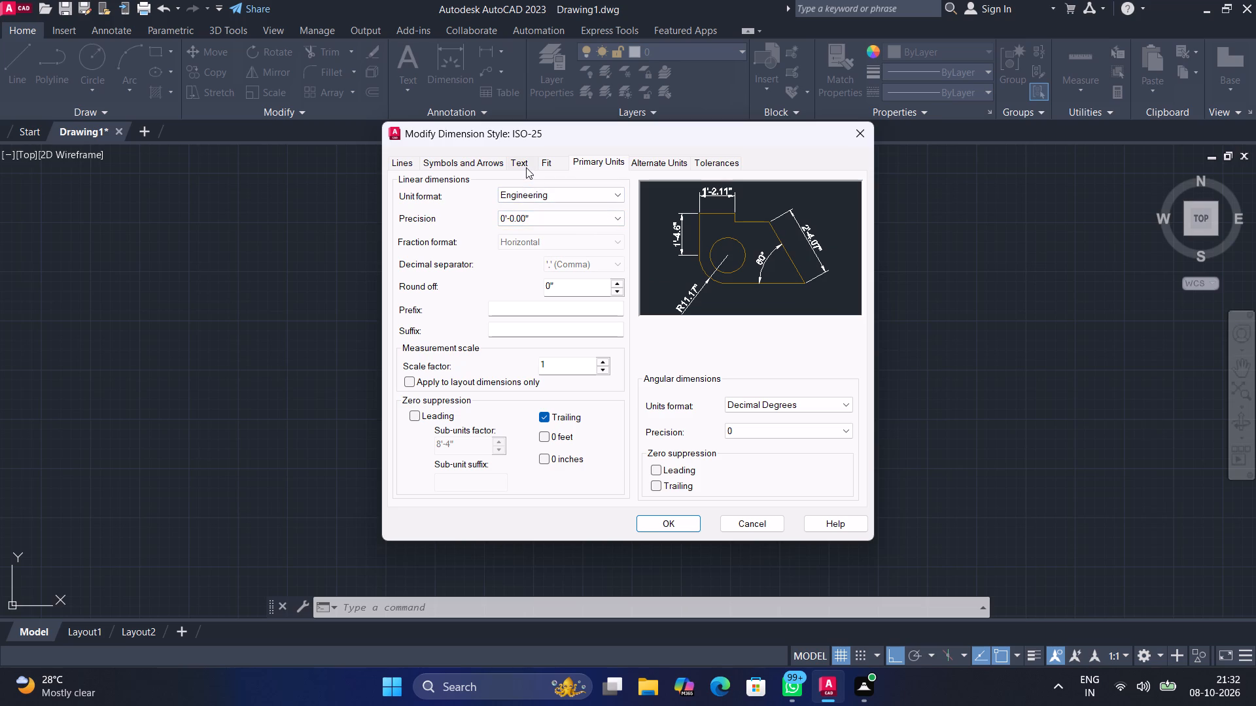
pyautogui.click(674, 522)
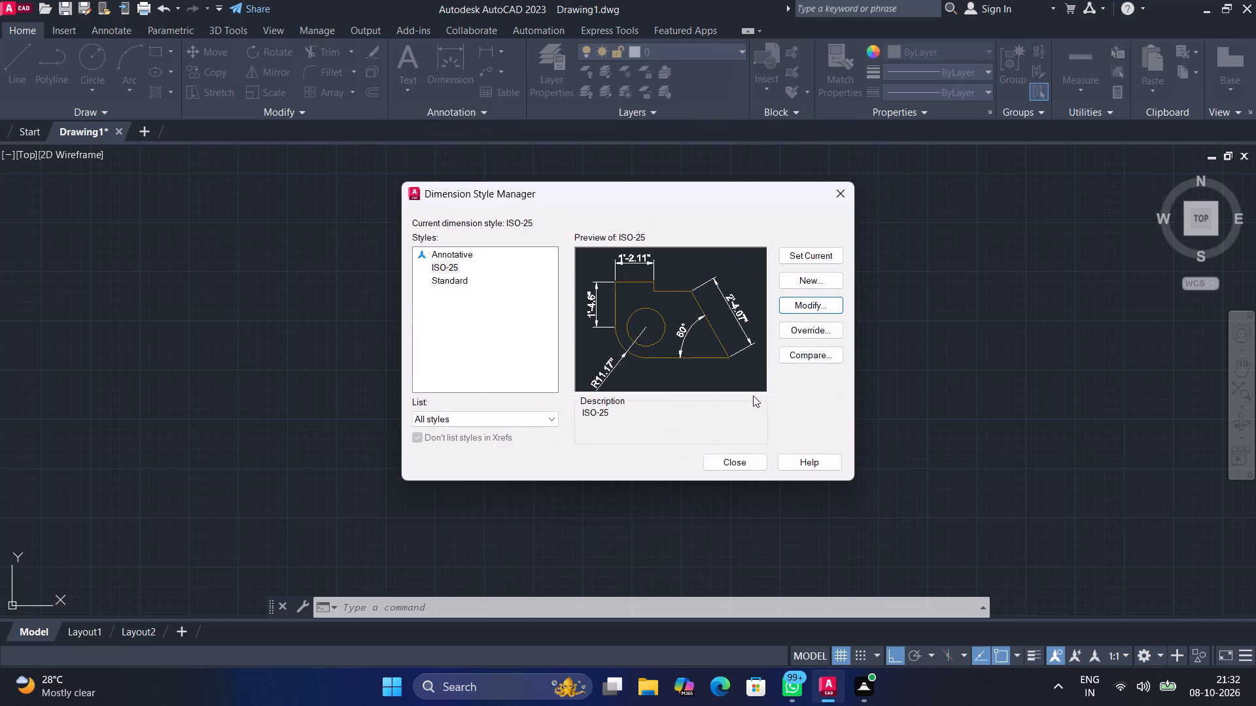
pyautogui.click(812, 255)
pyautogui.click(807, 255)
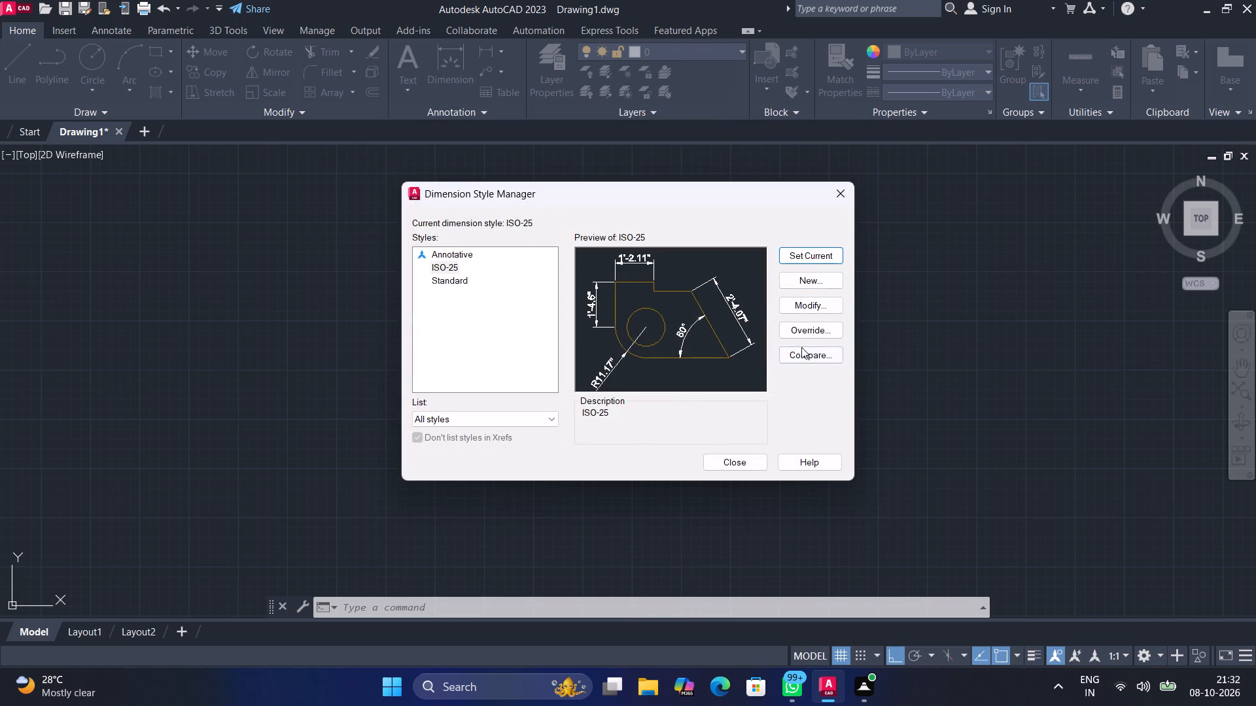
# Set the ISO-25 dimension style's primary unit precision to 0'-0", make the style current and close the style manager.
pyautogui.click(800, 311)
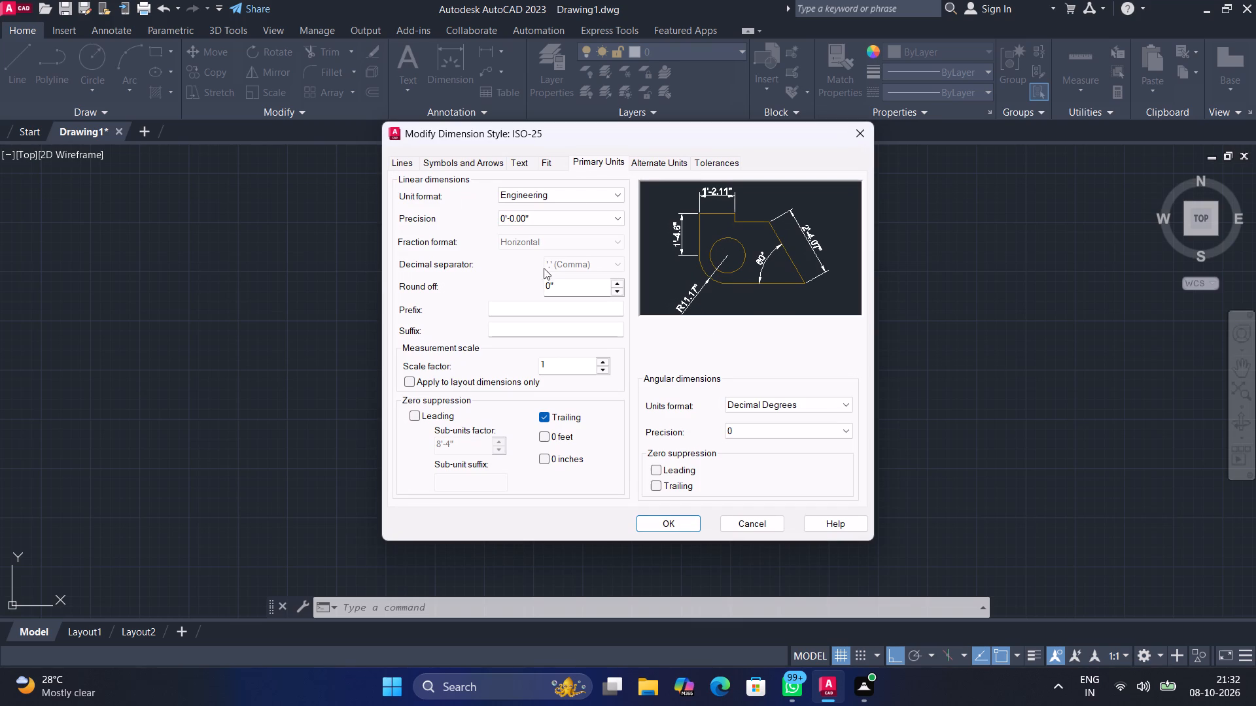
pyautogui.click(578, 214)
pyautogui.click(568, 227)
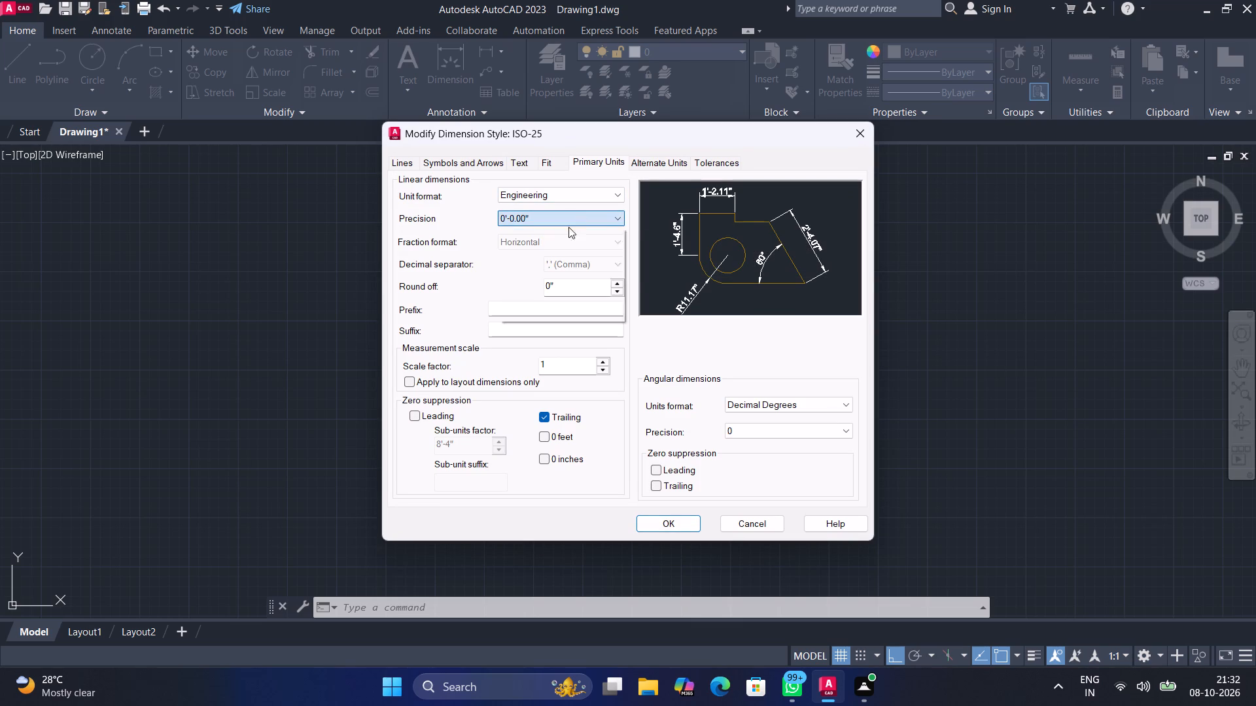
pyautogui.click(690, 525)
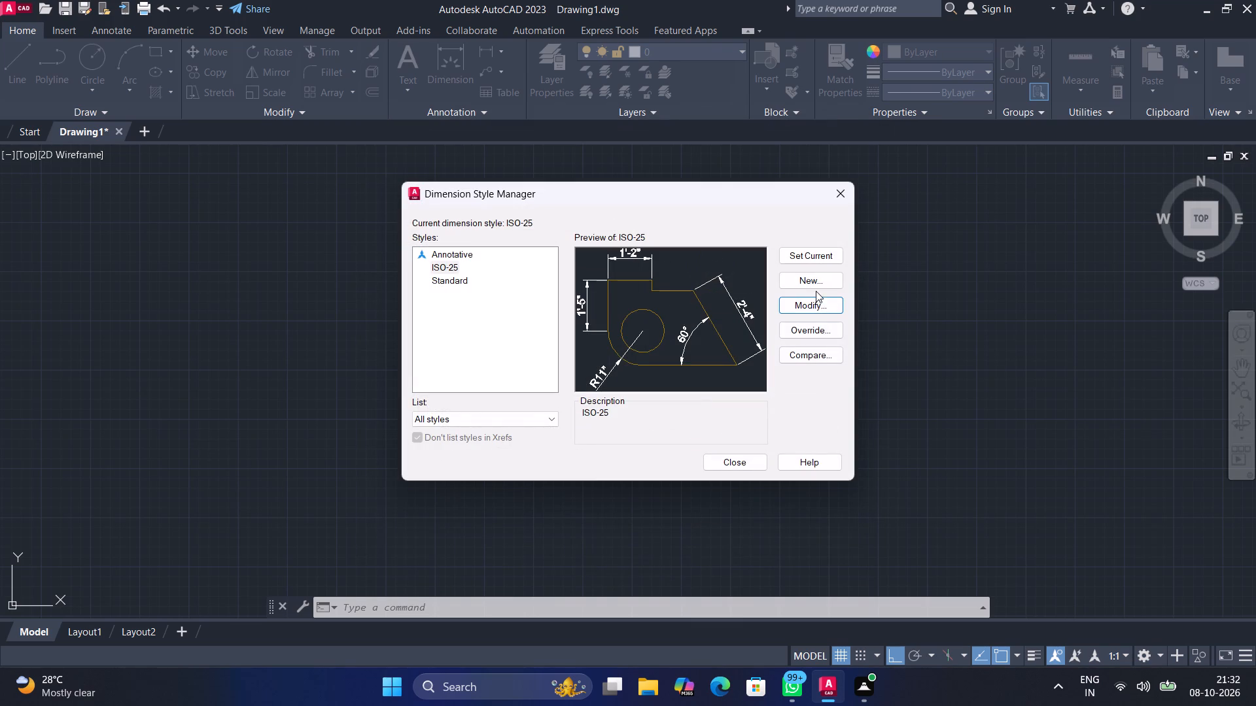
pyautogui.click(816, 256)
pyautogui.click(798, 258)
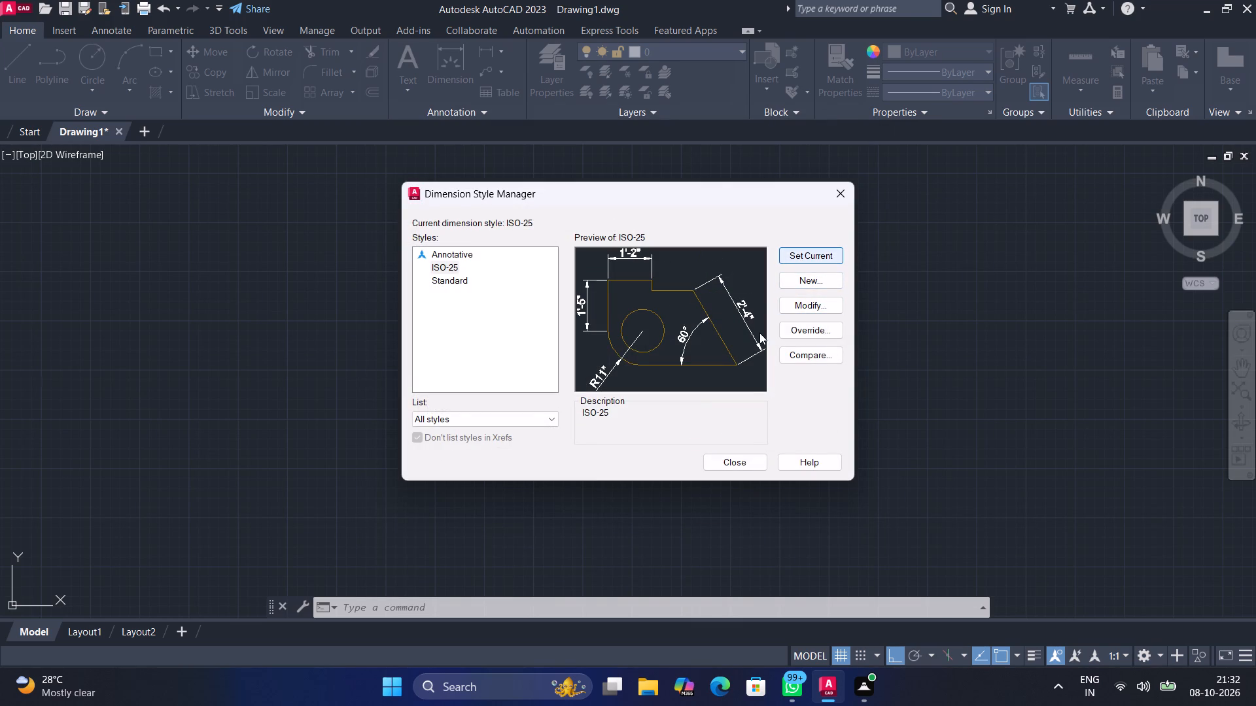
pyautogui.click(734, 462)
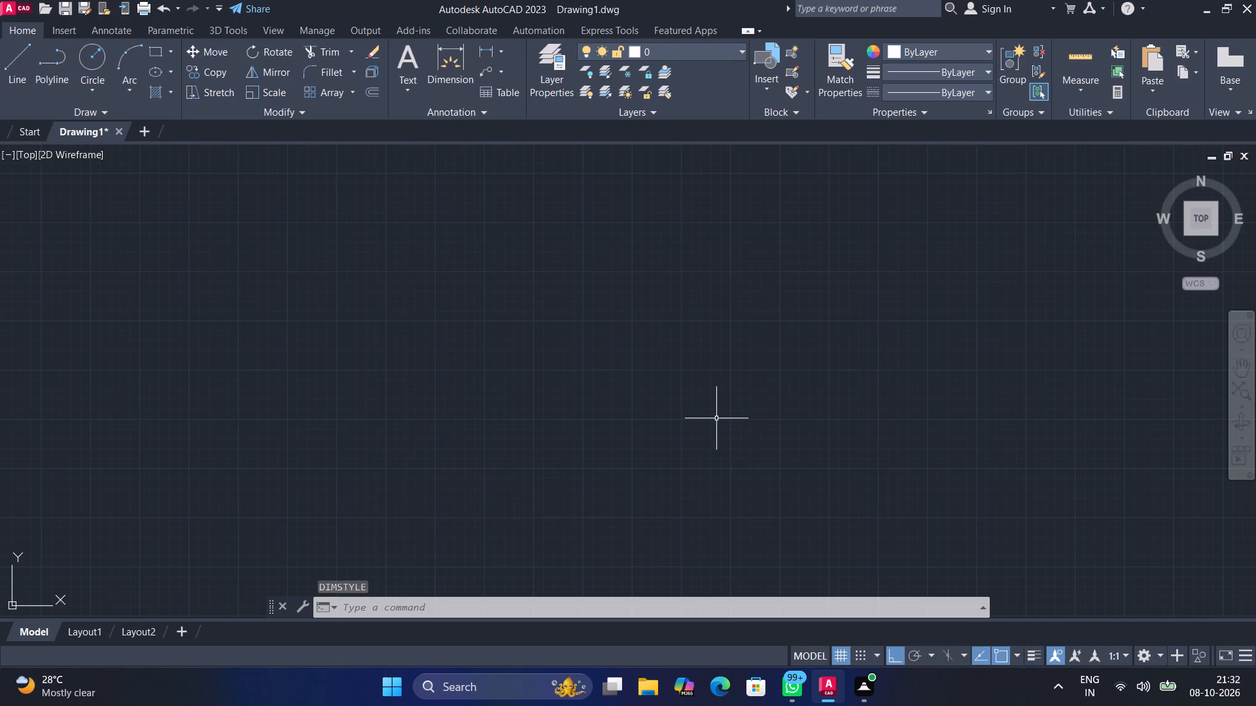
# Draw a horizontal line segment 10' long, running to the right from a start point in the upper-left drawing area.
pyautogui.click(311, 241)
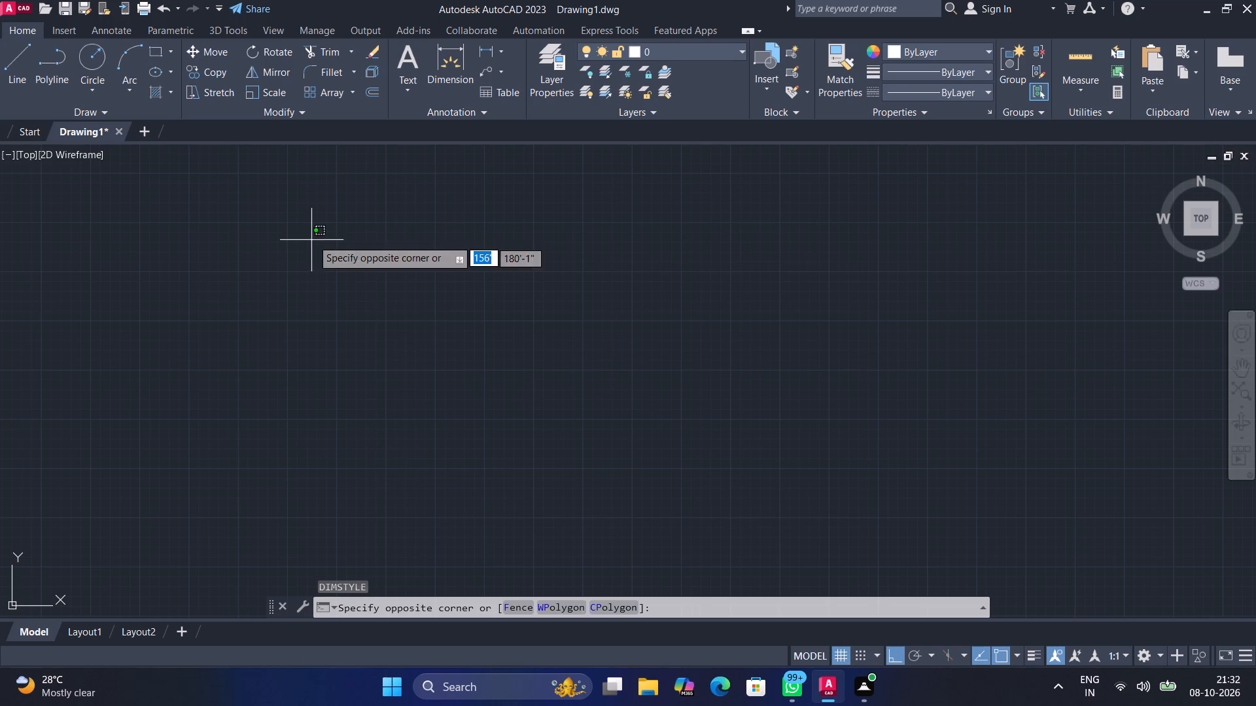
pyautogui.click(24, 76)
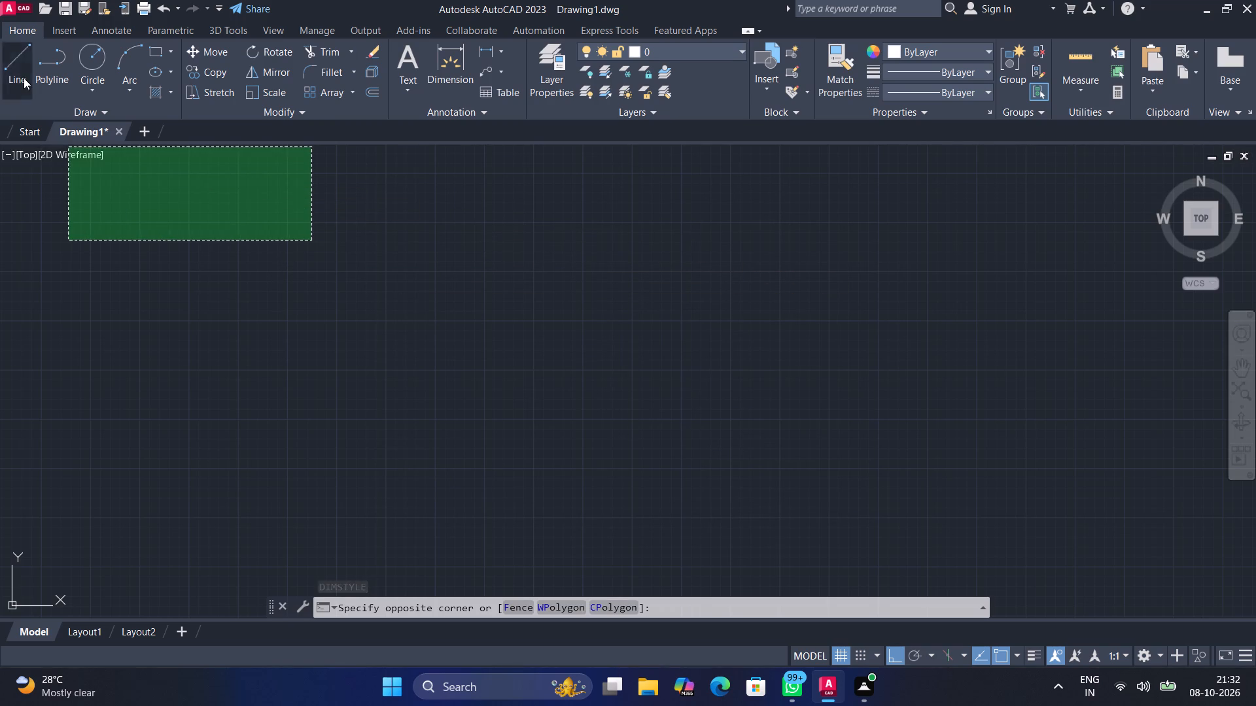
pyautogui.moveTo(266, 240); pyautogui.dragTo(279, 237)
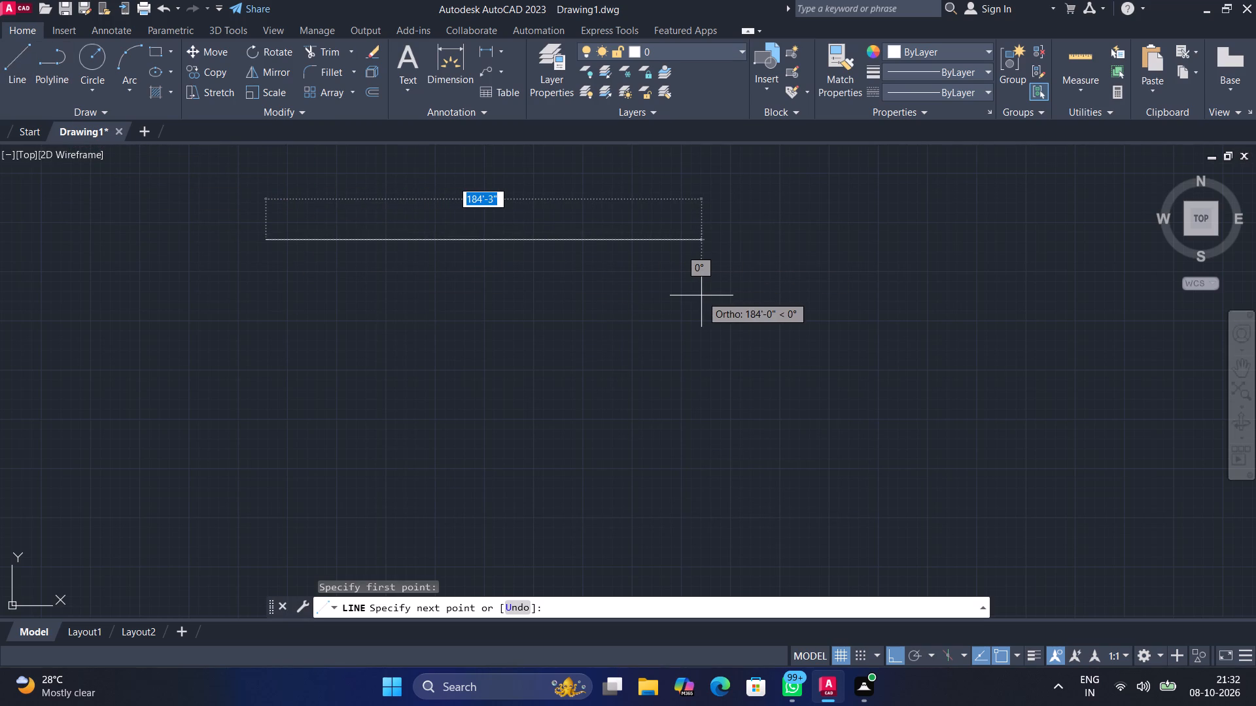
pyautogui.write("10'")
pyautogui.press('Return')
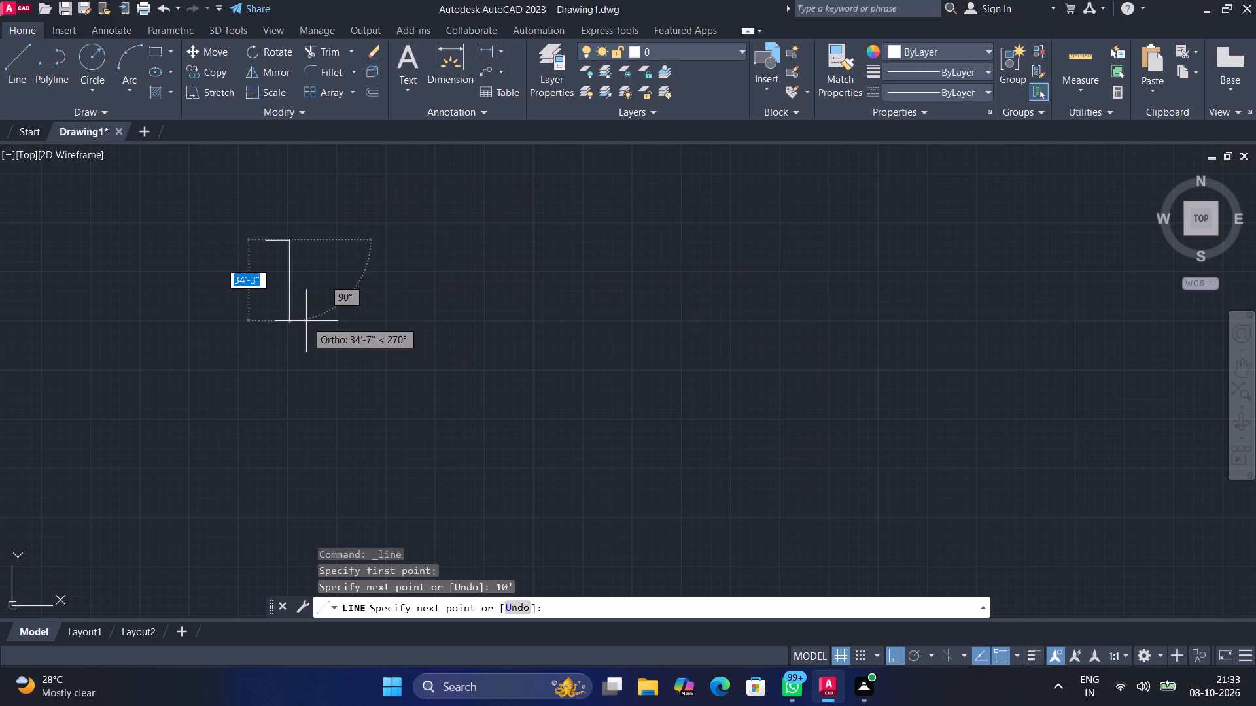
# Draw a 12' vertical line segment straight down from the free end of the 10' top segment.
pyautogui.scroll(1, 306, 321)
pyautogui.moveTo(306, 321); pyautogui.dragTo(716, 428, button='middle')
pyautogui.scroll(2, 725, 415)
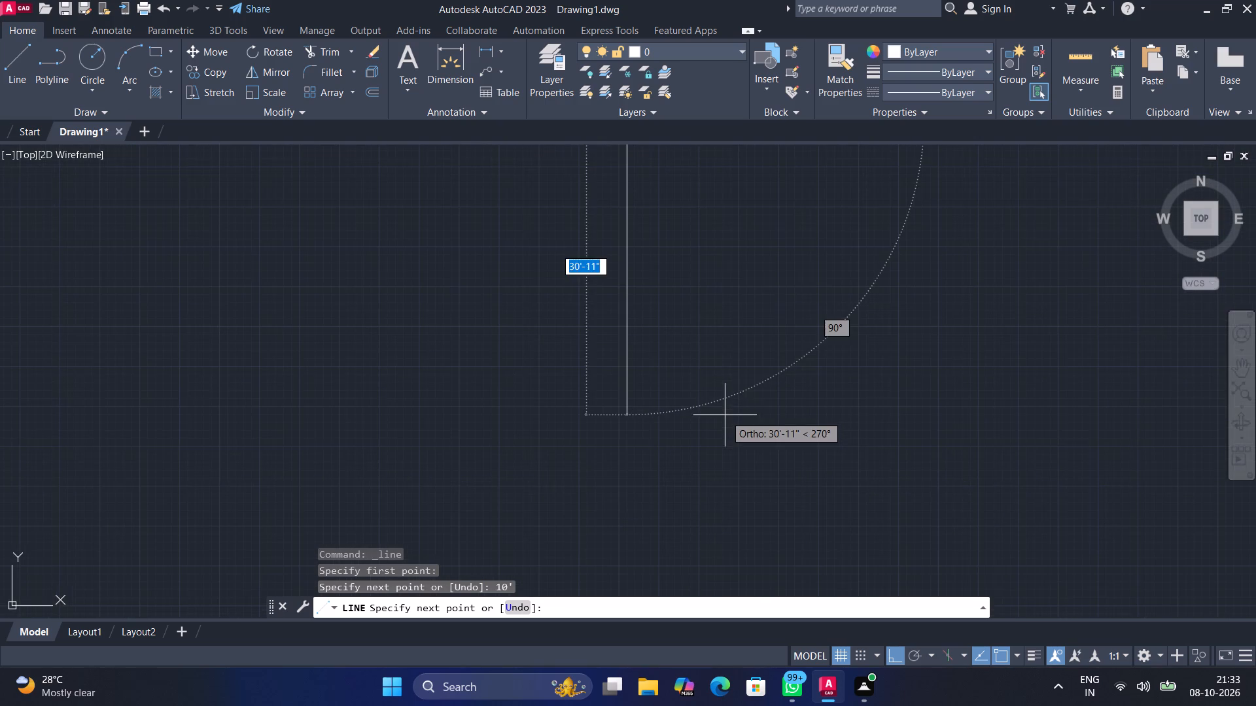
pyautogui.moveTo(725, 415); pyautogui.dragTo(862, 532, button='middle')
pyautogui.scroll(2, 865, 307)
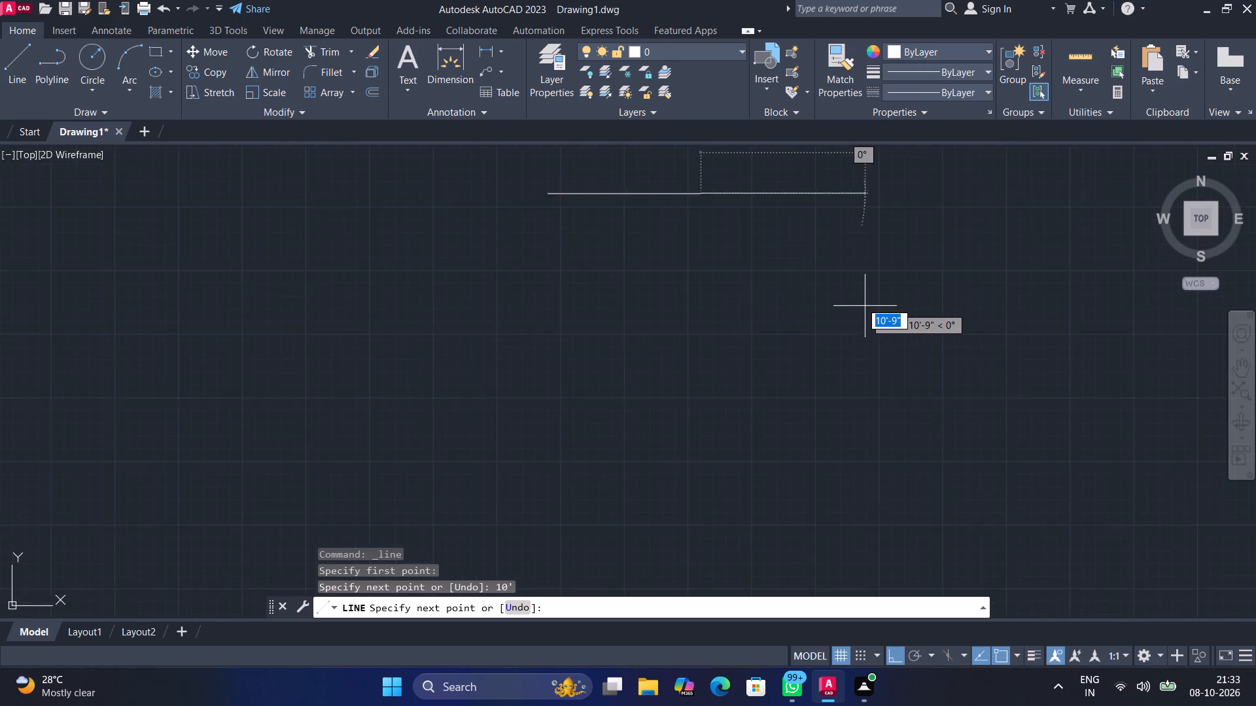
pyautogui.moveTo(865, 305); pyautogui.dragTo(868, 409, button='middle')
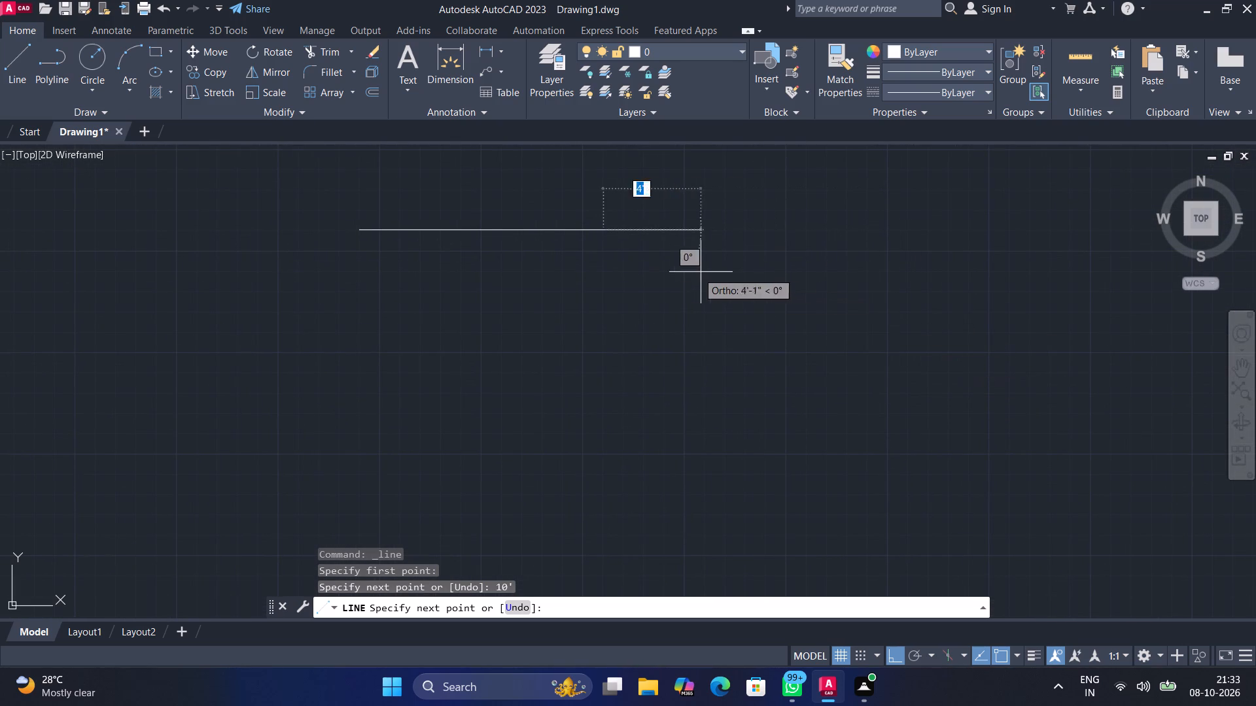
pyautogui.middleClick(606, 280)
pyautogui.scroll(2, 606, 280)
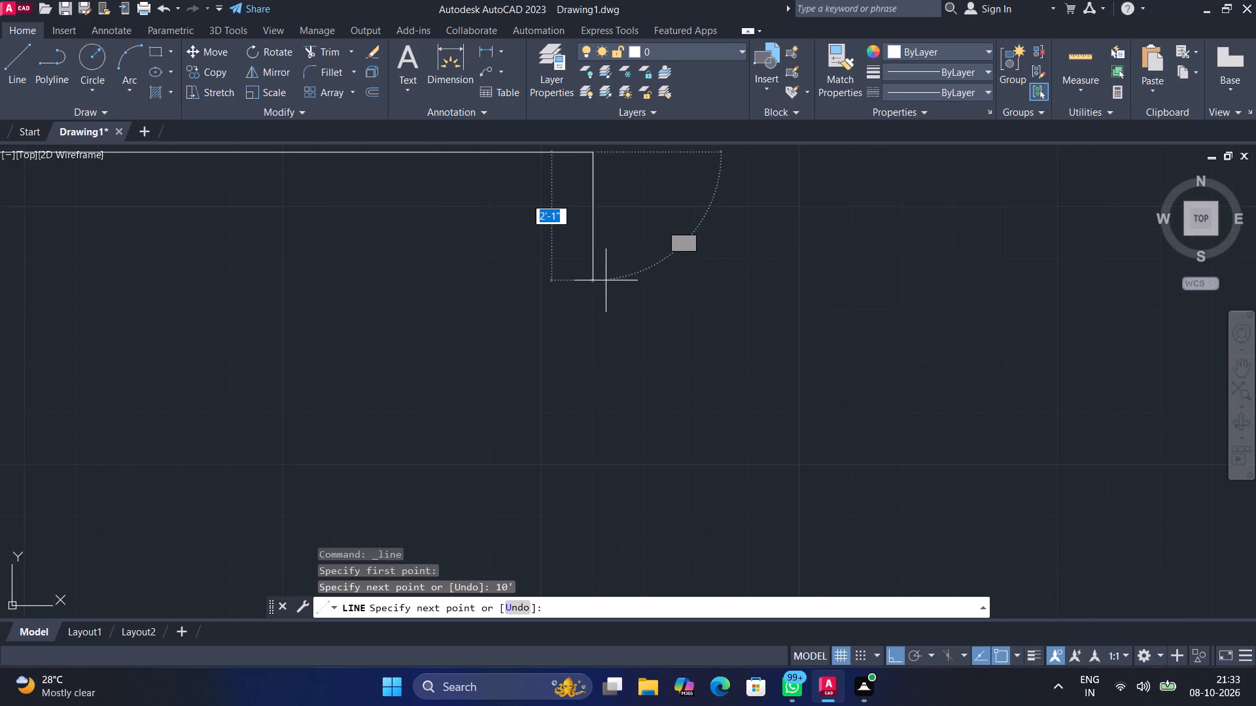
pyautogui.moveTo(606, 280); pyautogui.dragTo(836, 417, button='middle')
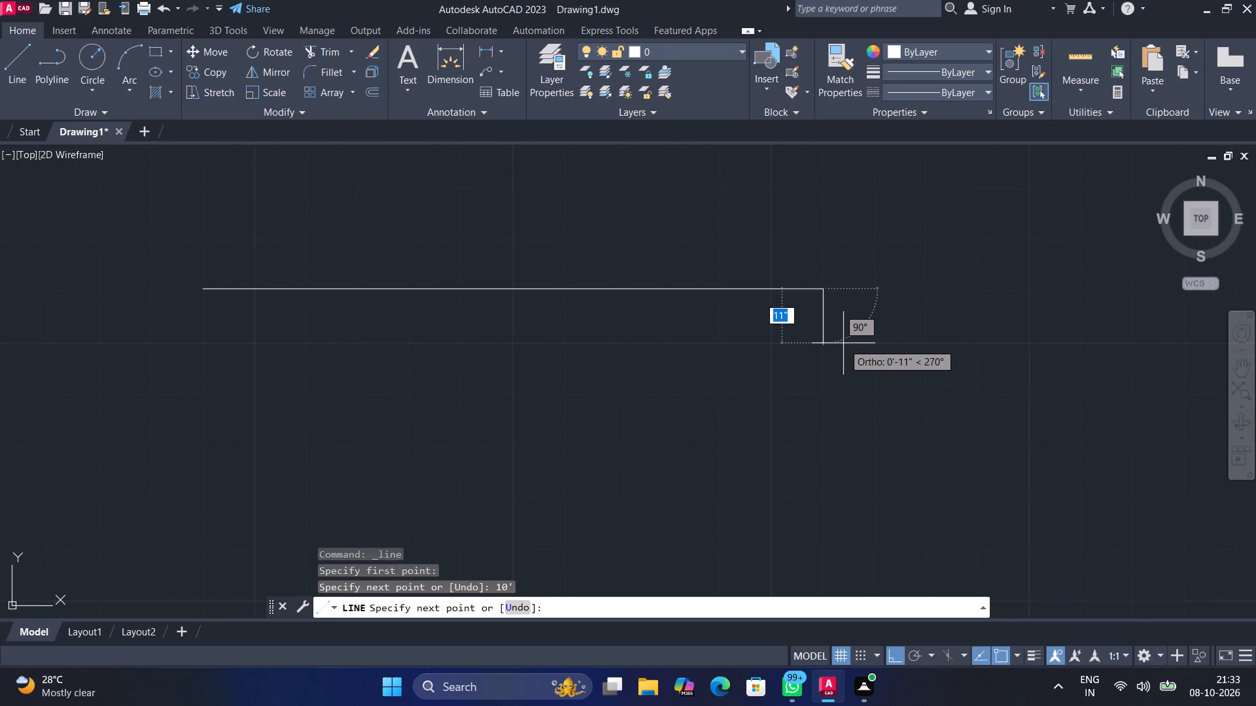
pyautogui.moveTo(852, 494); pyautogui.dragTo(856, 452, button='middle')
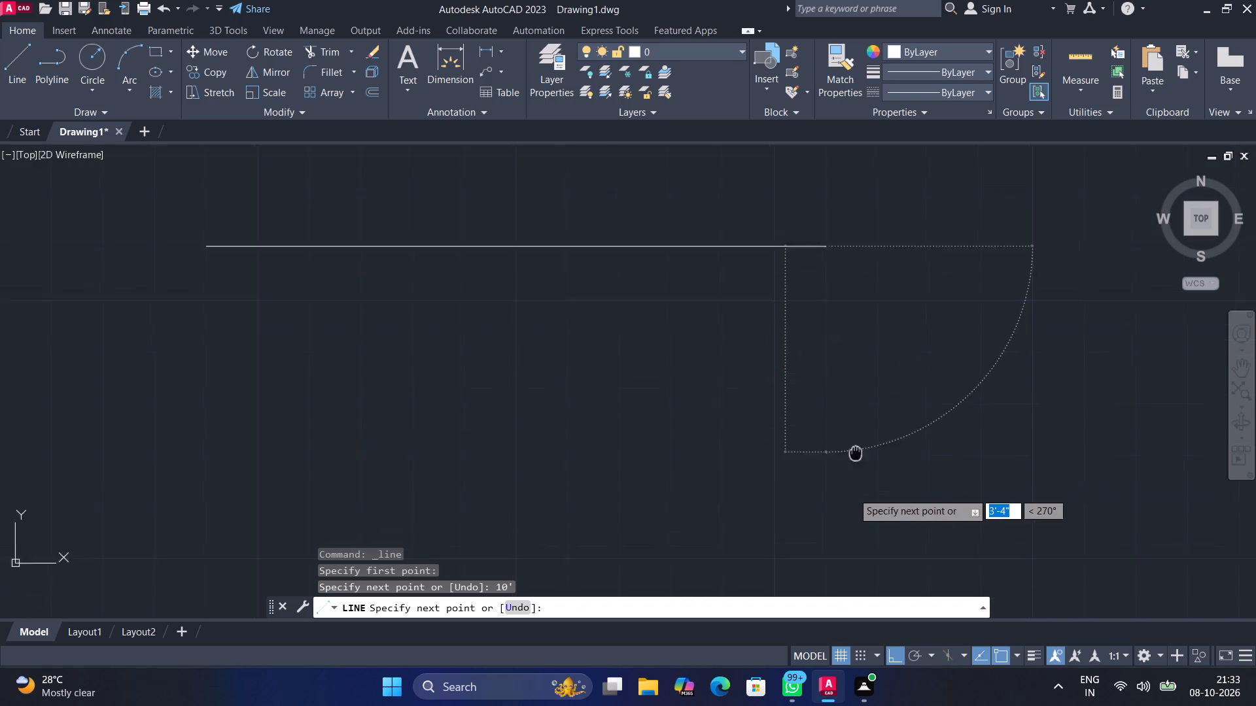
pyautogui.moveTo(856, 452); pyautogui.dragTo(856, 388, button='middle')
pyautogui.write("12'")
pyautogui.press('Return')
# Draw a horizontal bottom segment leftward from the lower end of the 12' line, extending past the top segment's left end.
pyautogui.scroll(-2, 857, 423)
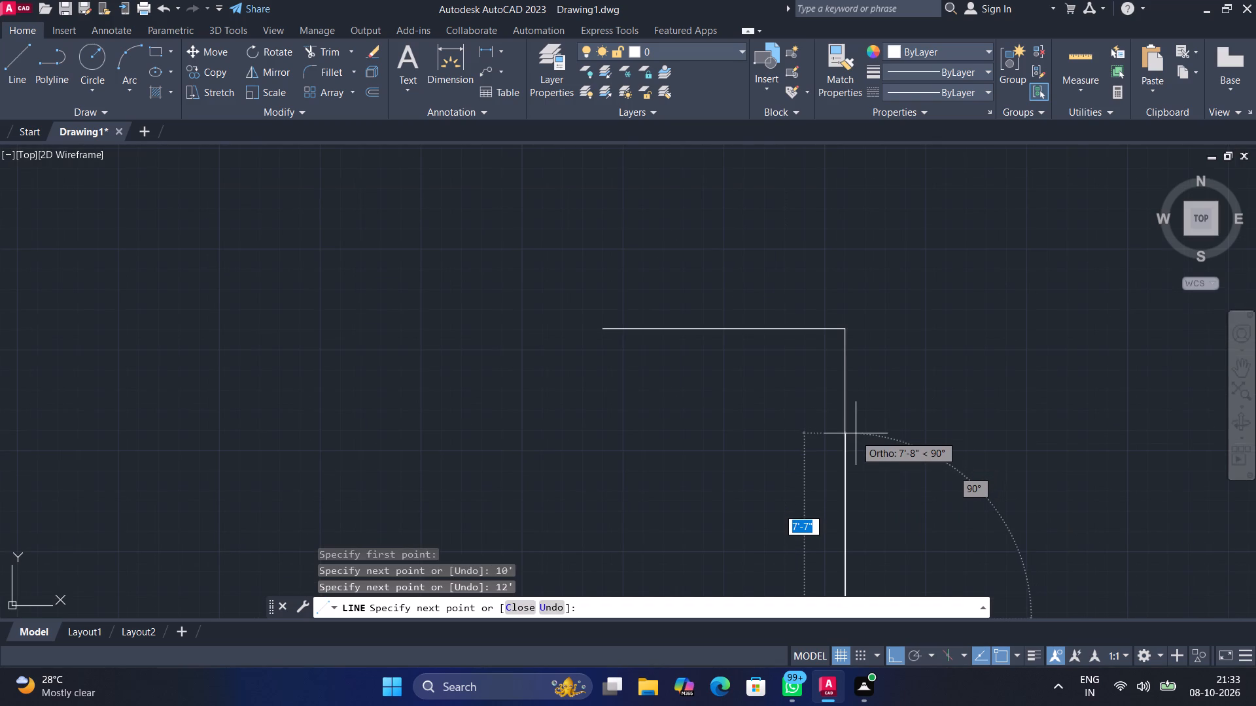
pyautogui.moveTo(855, 435); pyautogui.dragTo(852, 320, button='middle')
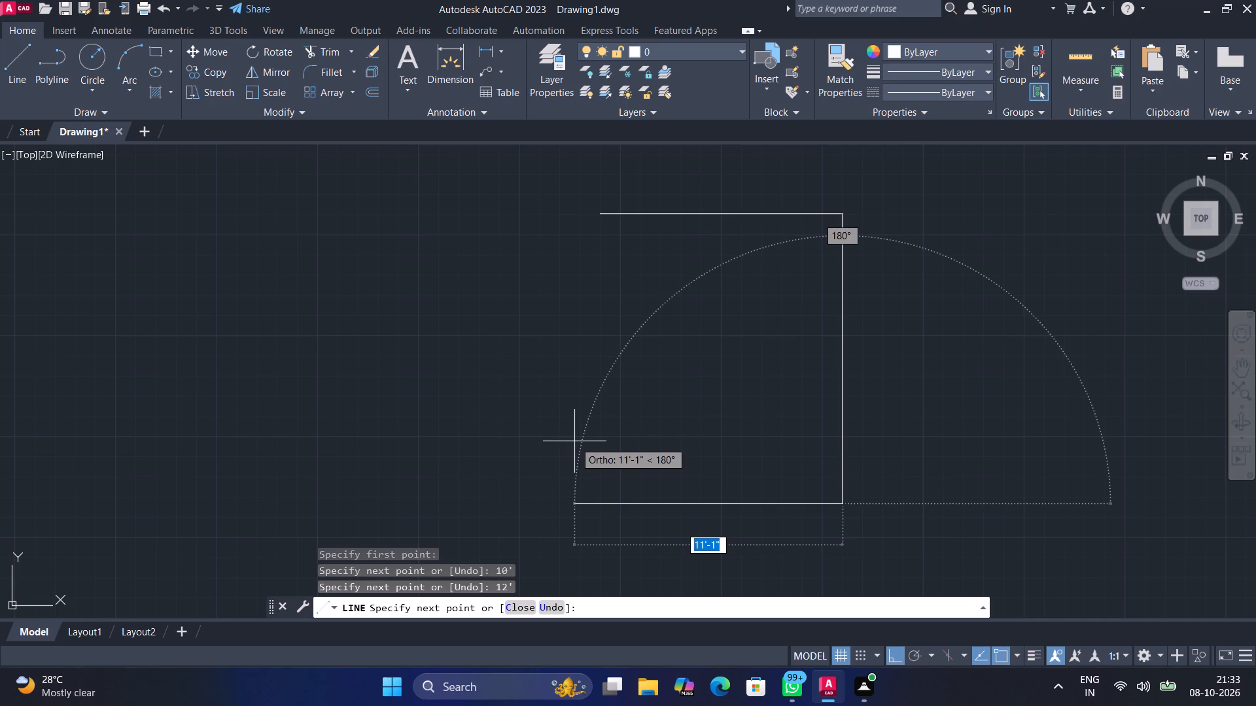
pyautogui.click(528, 451)
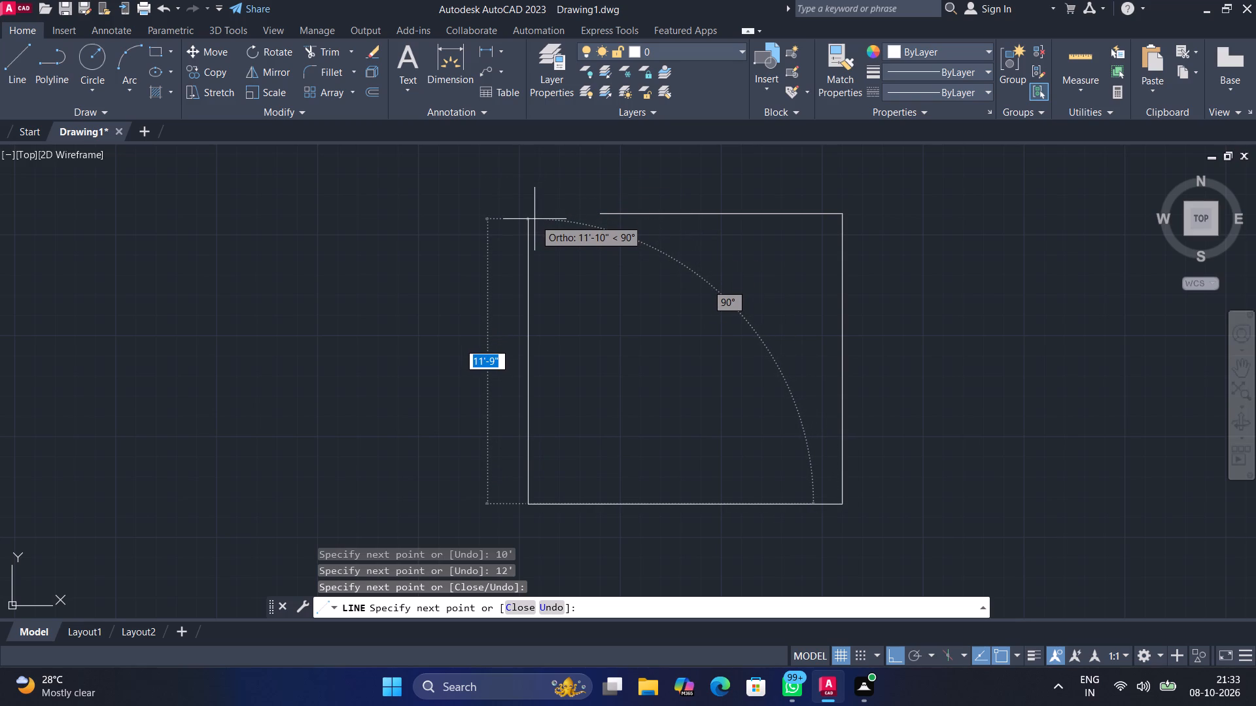
# Extend the top edge leftward with a collinear line about 4'-8" long joined to the left end of the 10' segment.
pyautogui.click(5, 66)
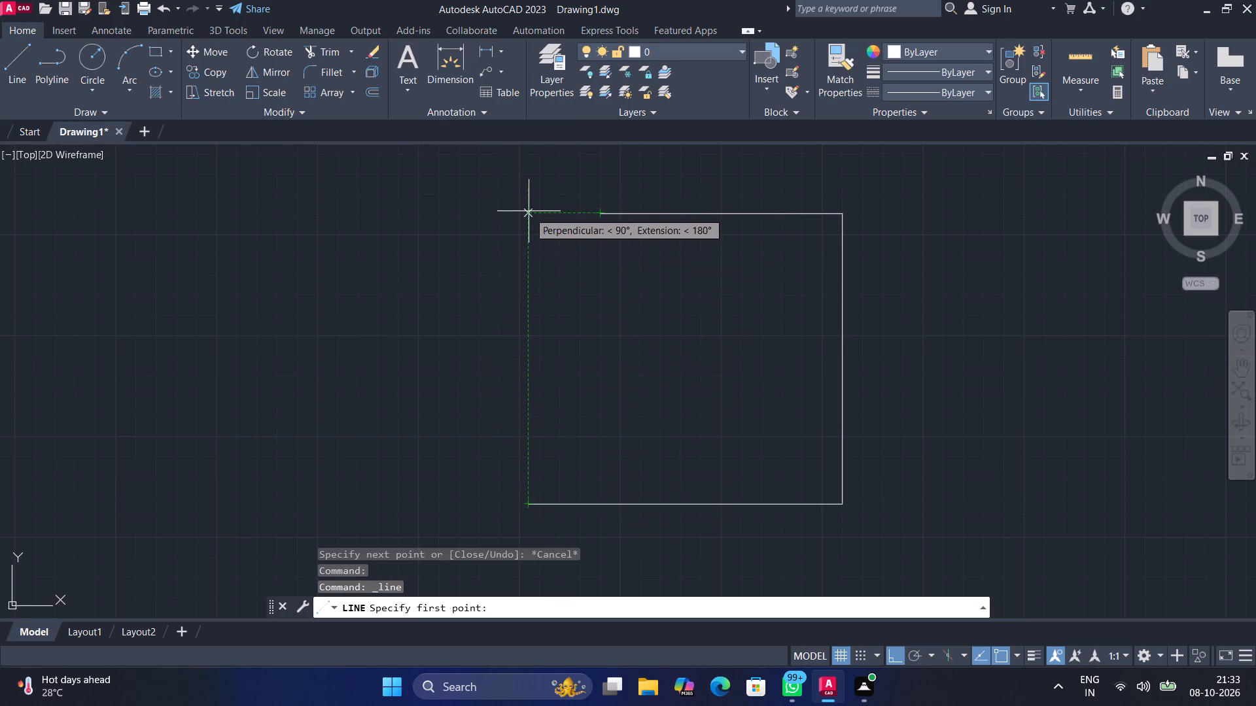
pyautogui.click(484, 212)
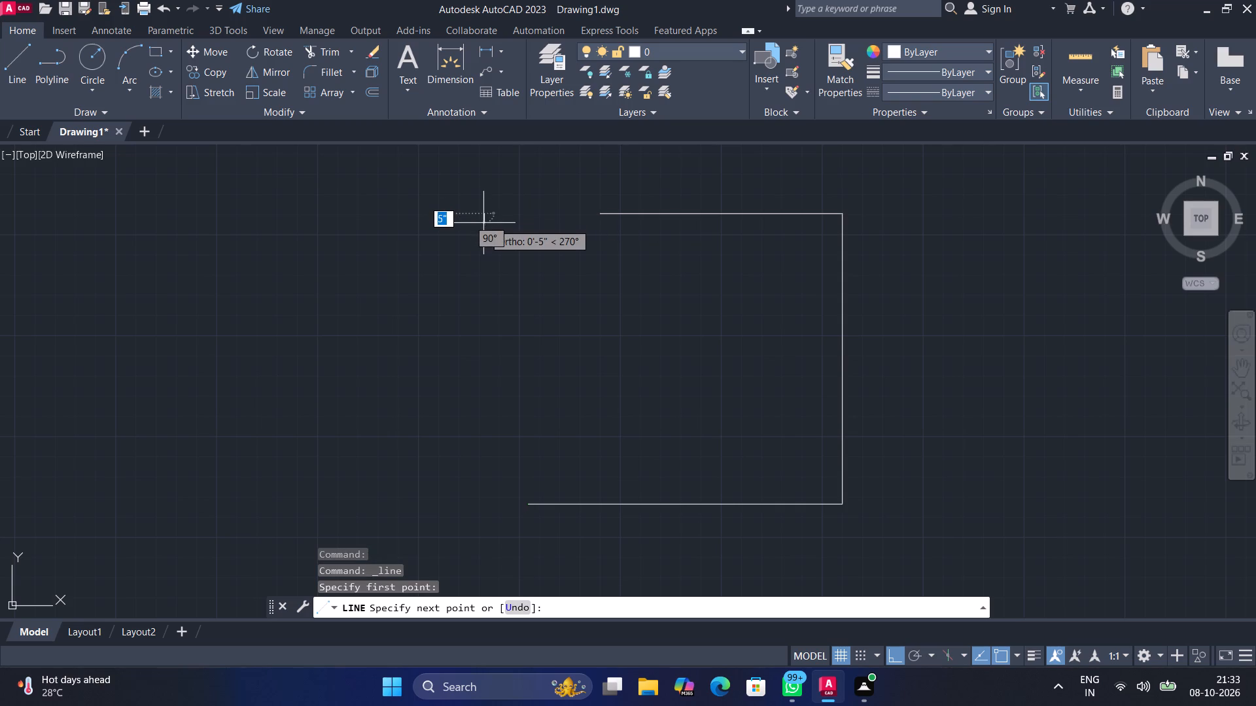
pyautogui.click(601, 216)
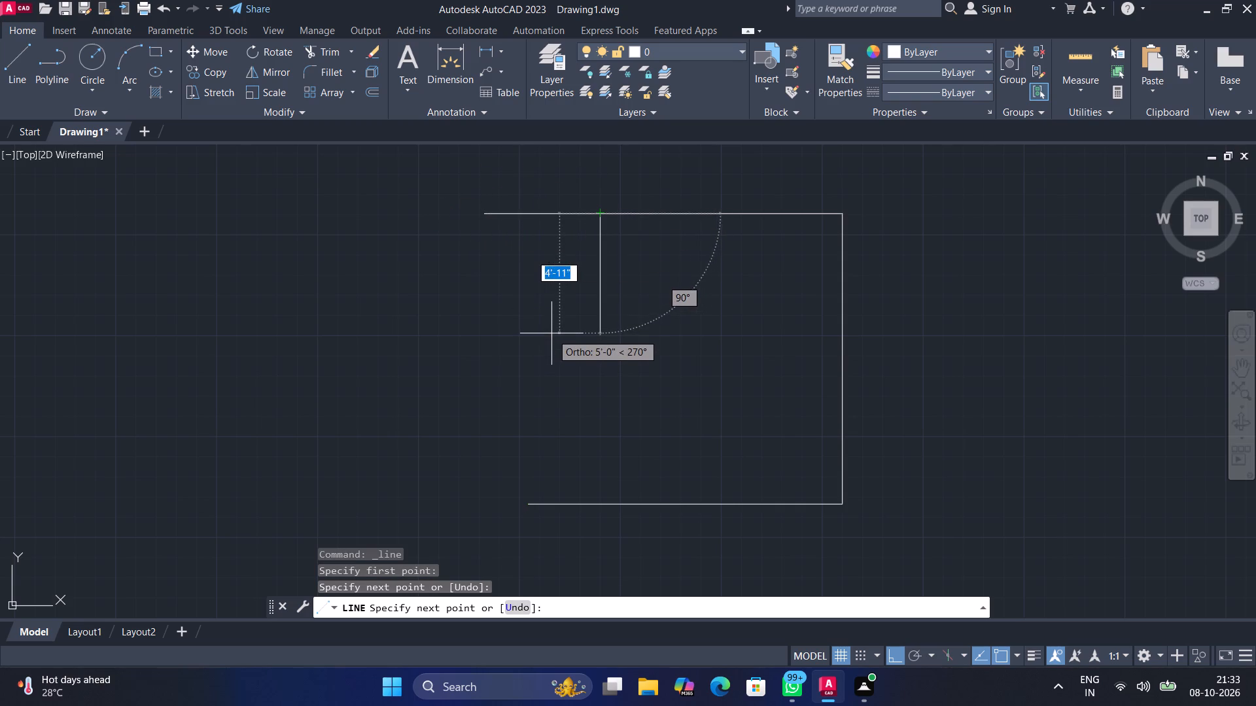
pyautogui.press('Escape')
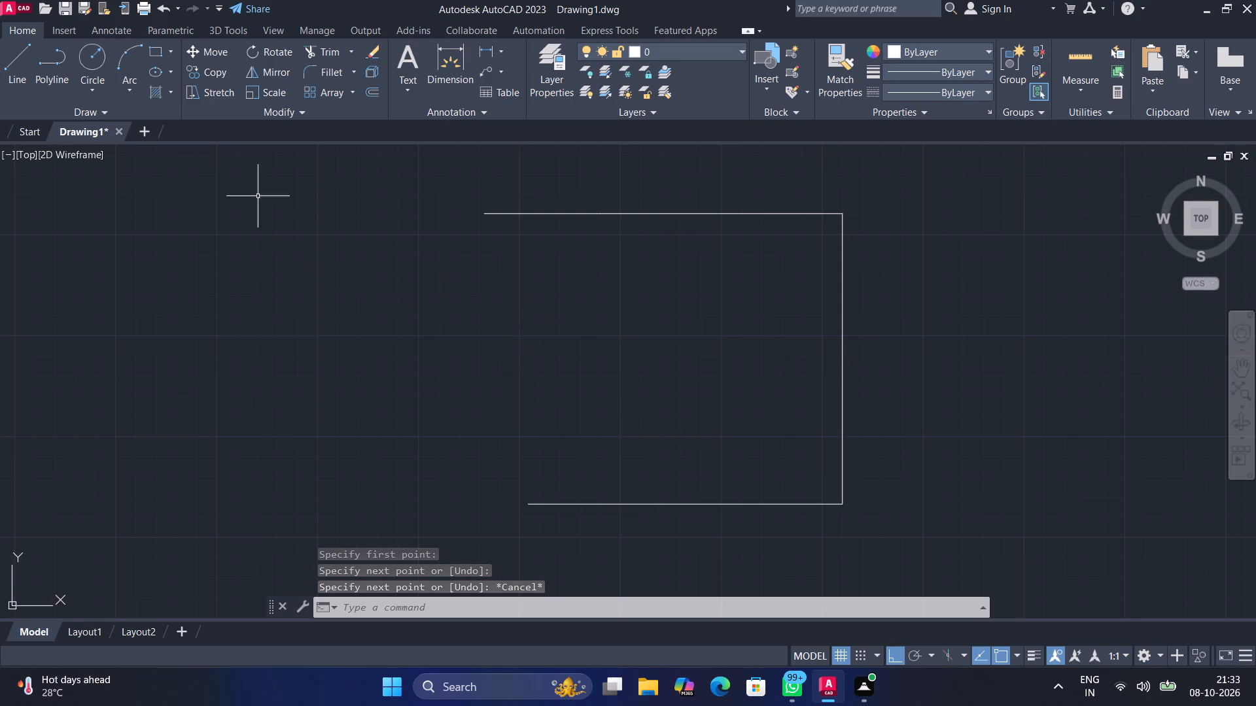
# Draw the inner wall outline from the top edge's left end: about 11" down, 14'-1" right, down, left, then down and onto the bottom line's end.
pyautogui.click(18, 69)
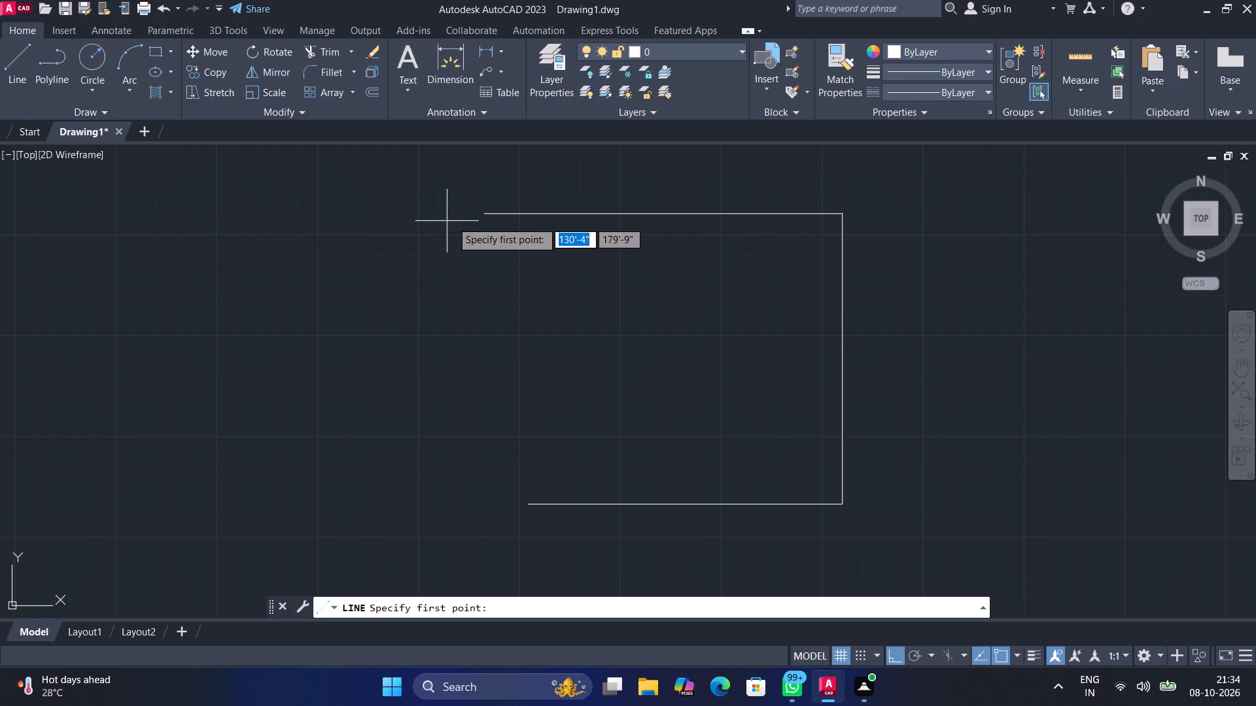
pyautogui.click(482, 214)
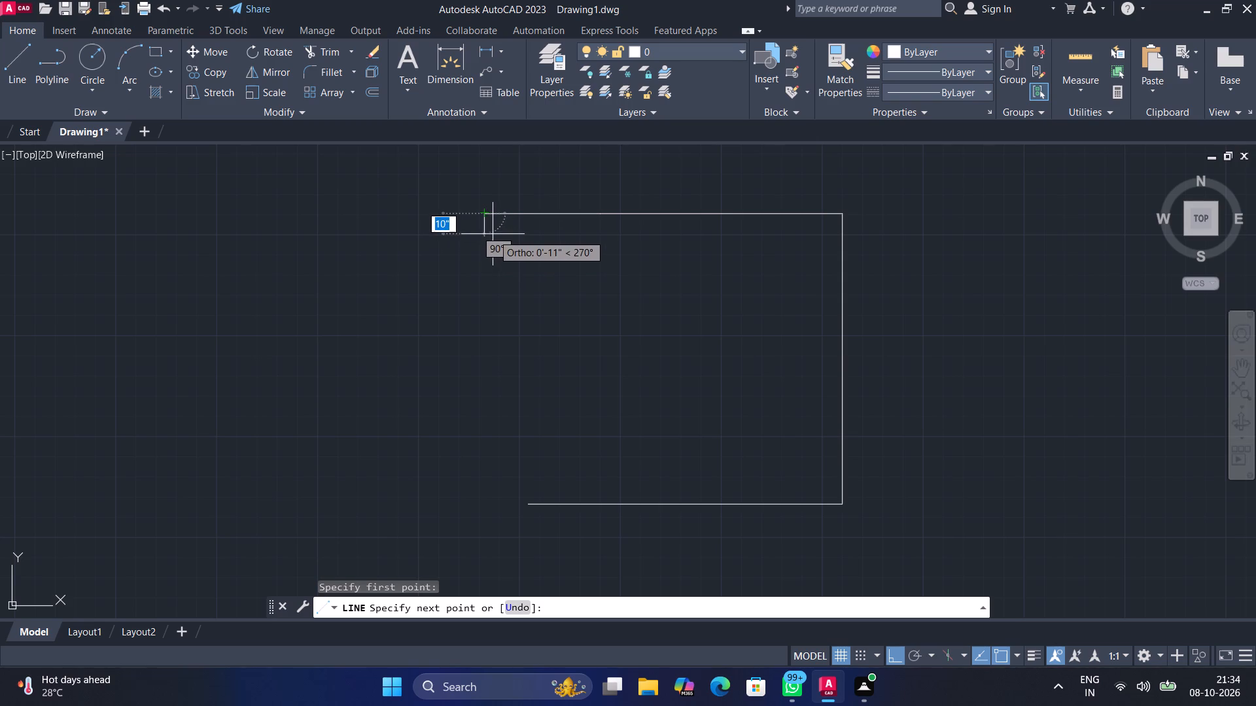
pyautogui.click(493, 234)
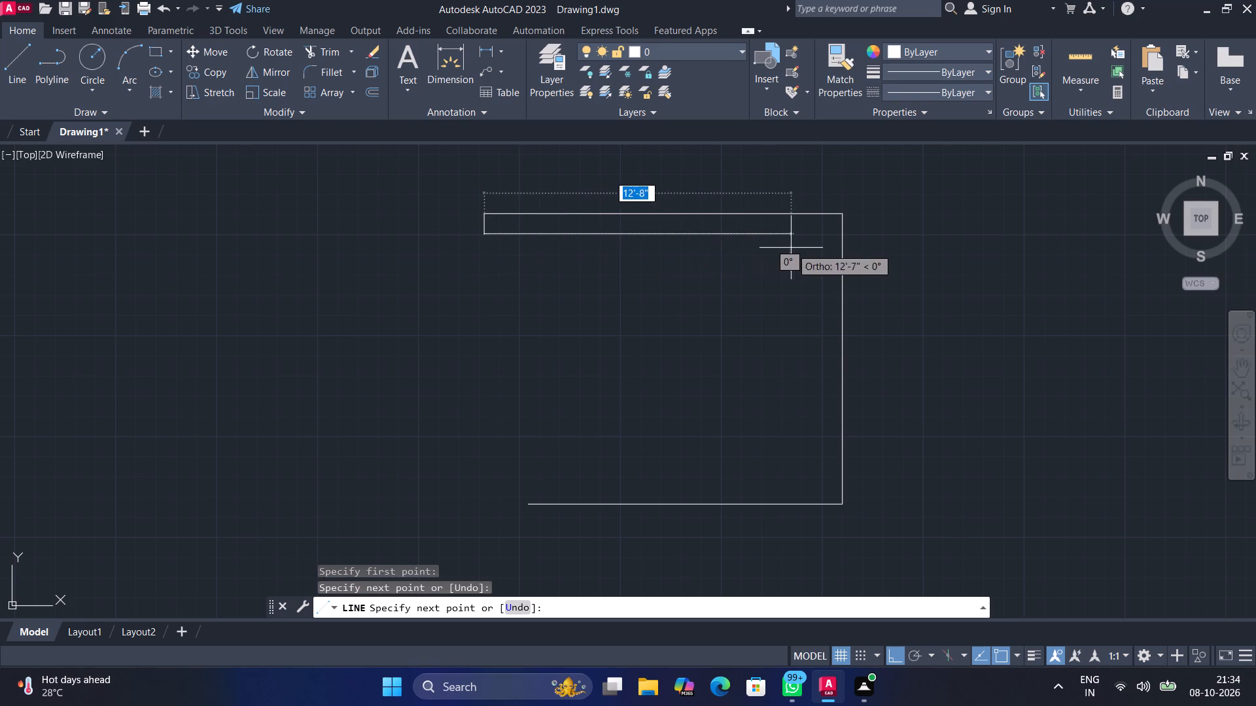
pyautogui.click(826, 235)
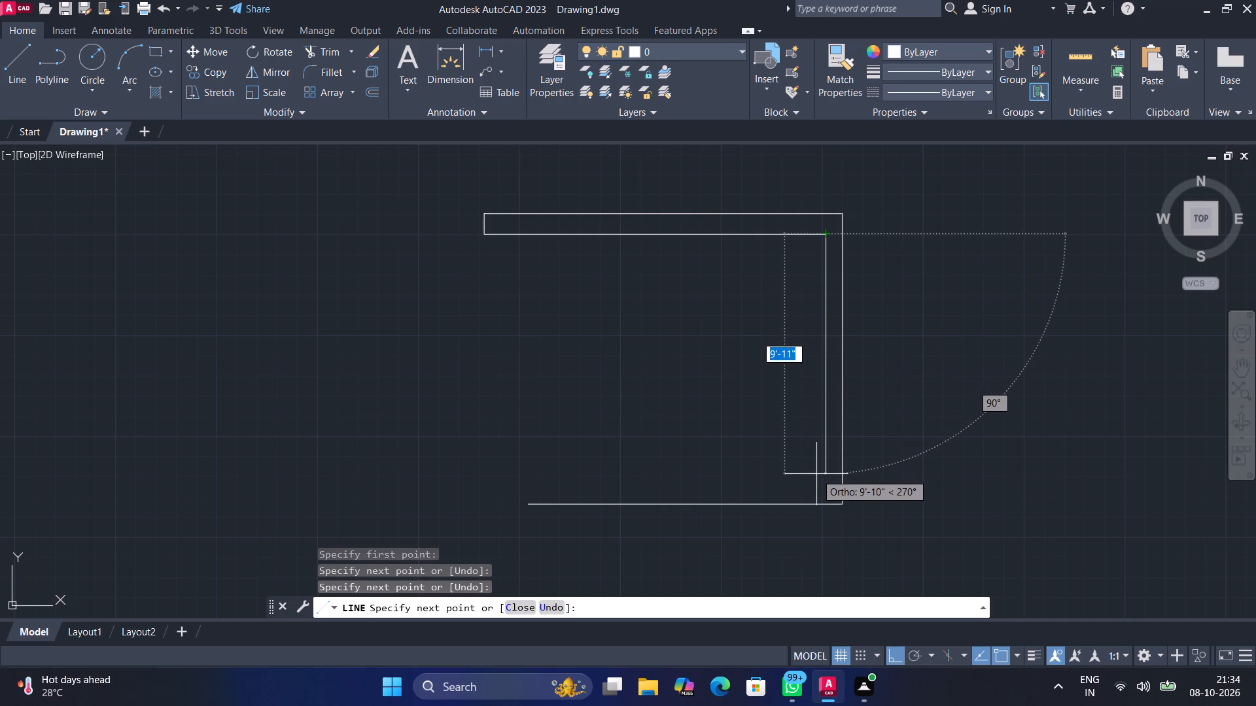
pyautogui.click(817, 483)
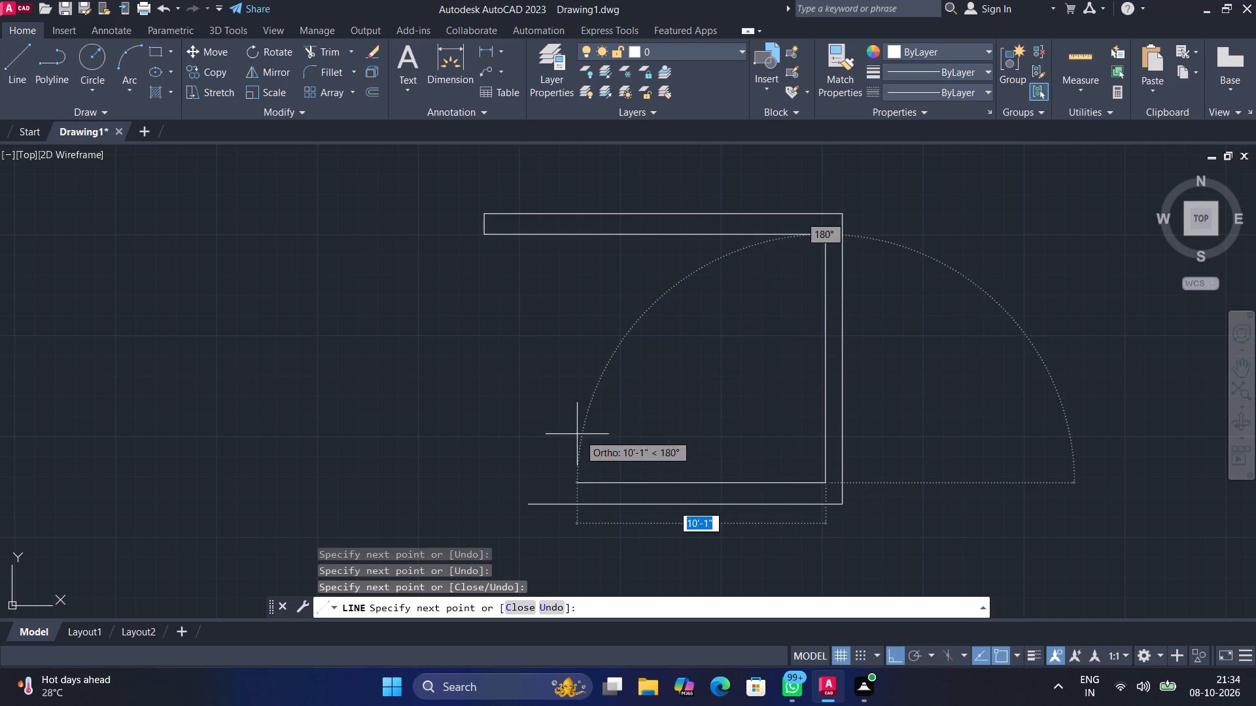
pyautogui.click(502, 460)
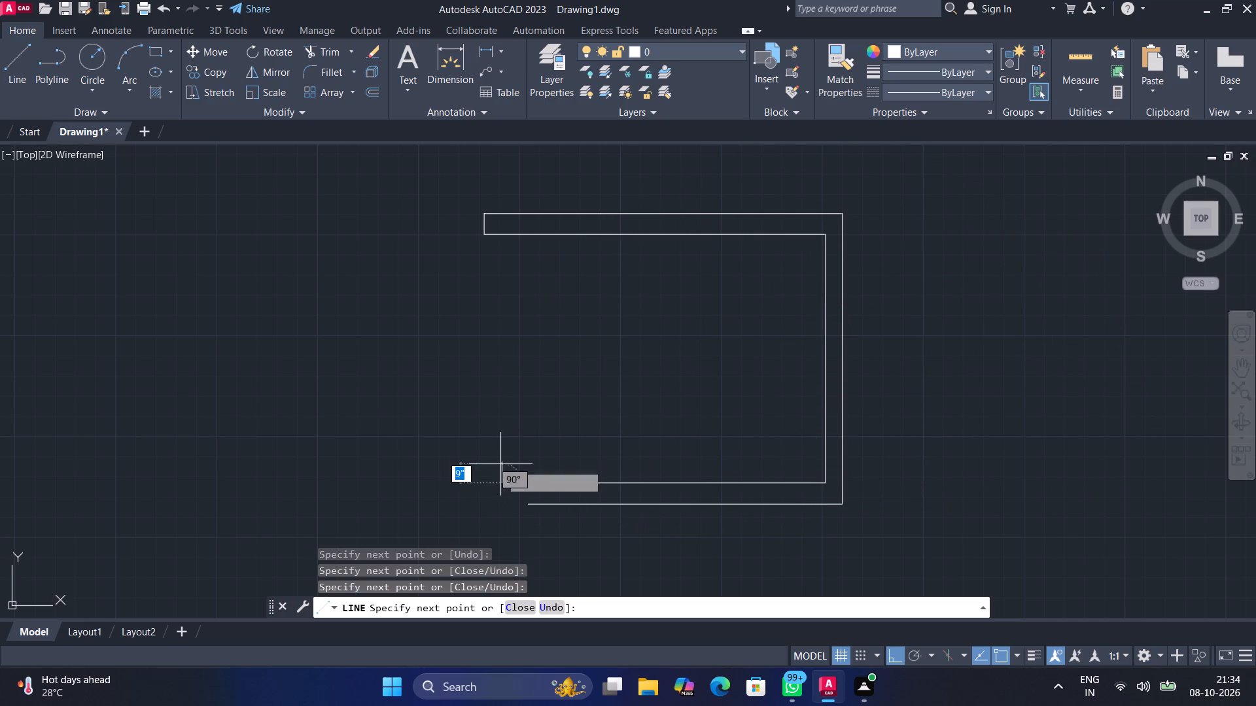
pyautogui.click(500, 506)
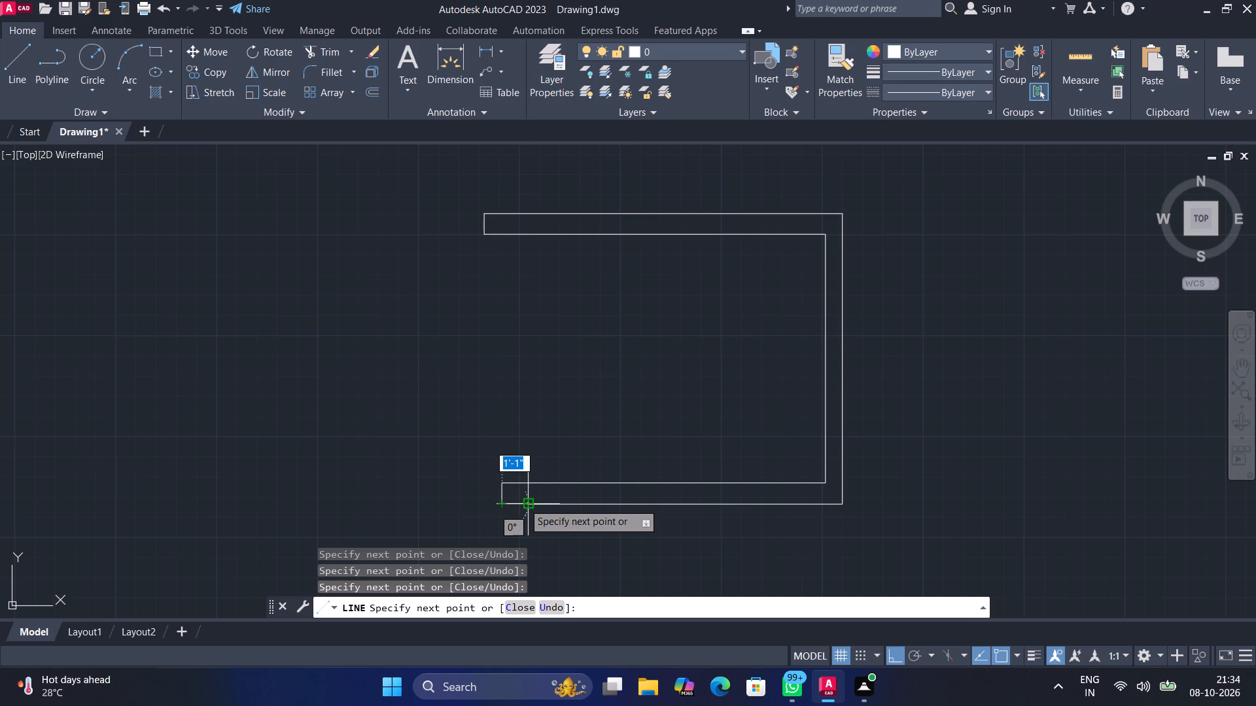
pyautogui.click(523, 503)
pyautogui.press('Escape')
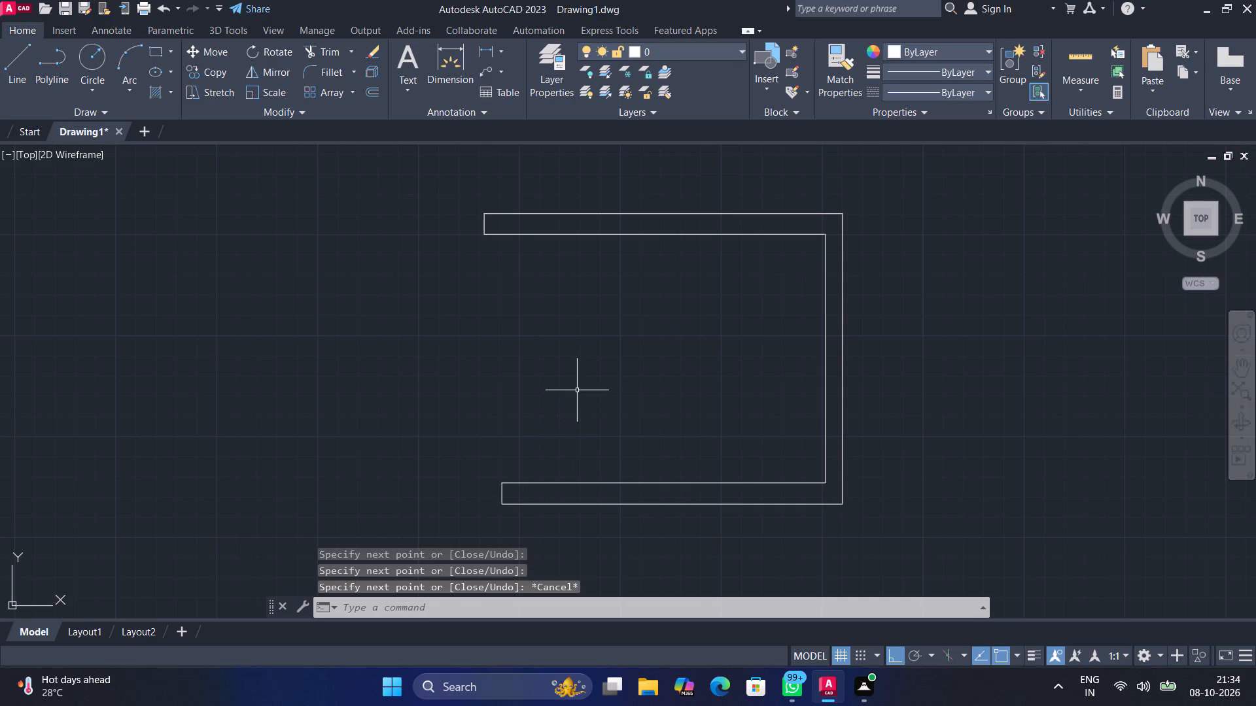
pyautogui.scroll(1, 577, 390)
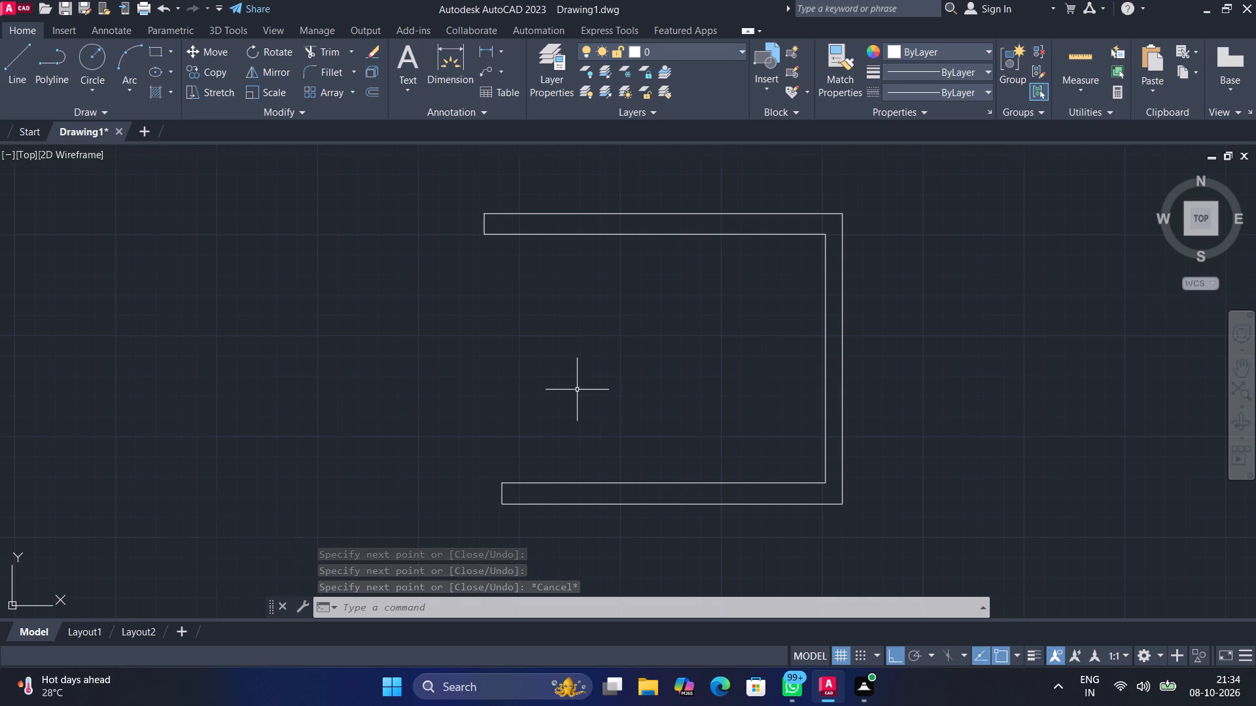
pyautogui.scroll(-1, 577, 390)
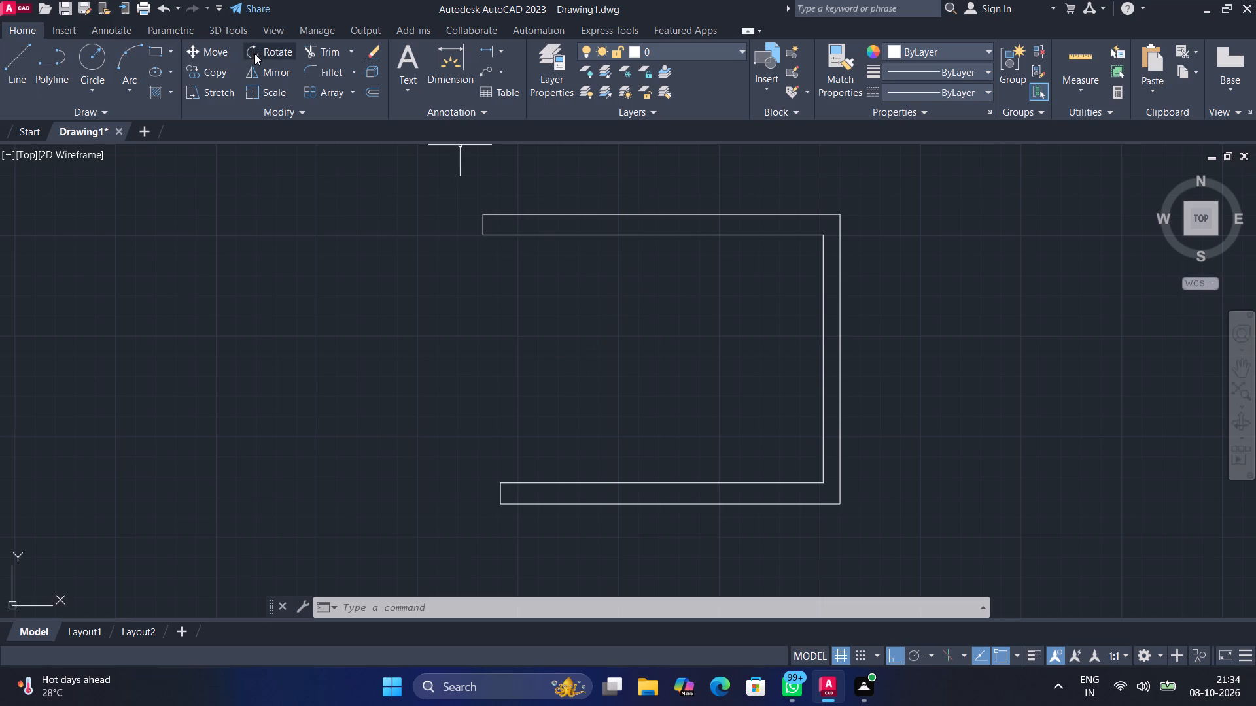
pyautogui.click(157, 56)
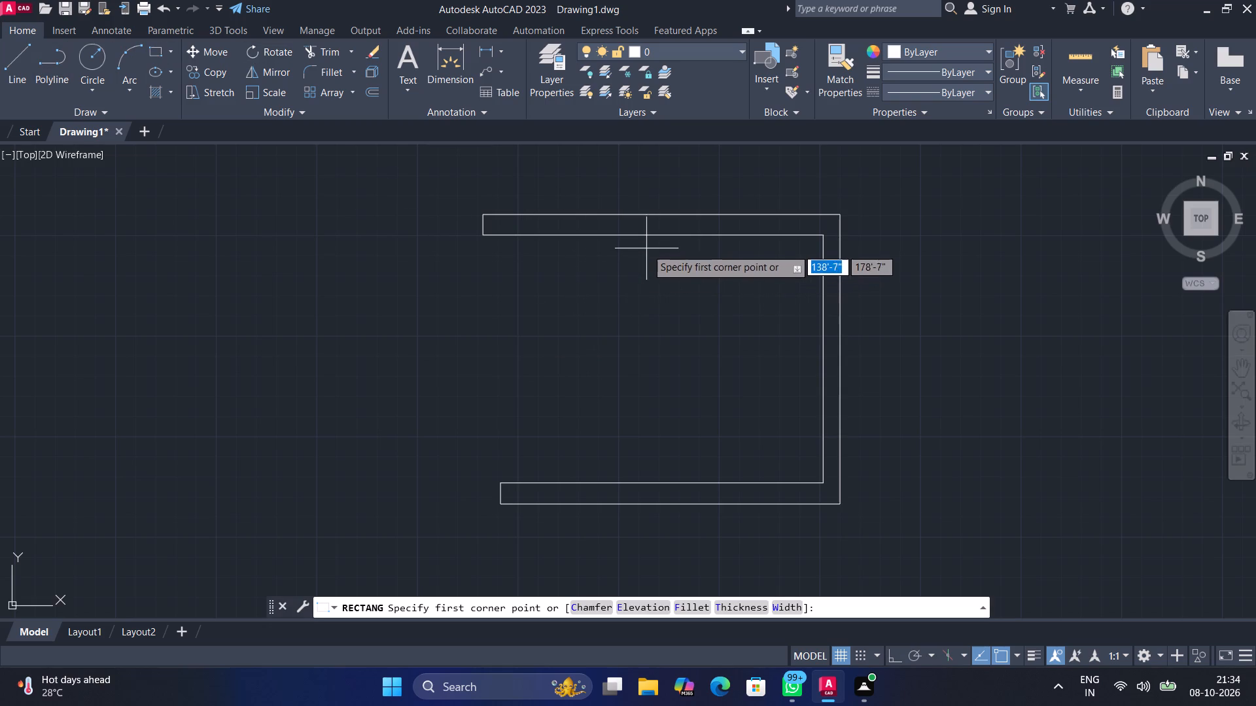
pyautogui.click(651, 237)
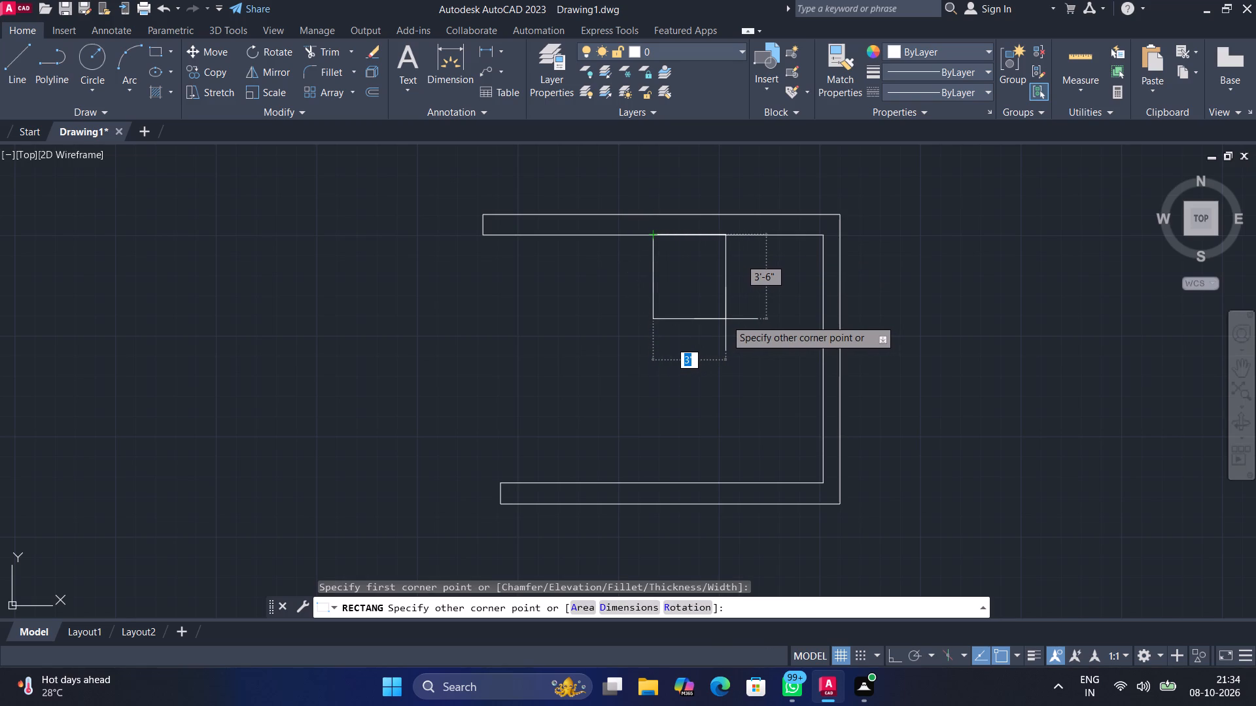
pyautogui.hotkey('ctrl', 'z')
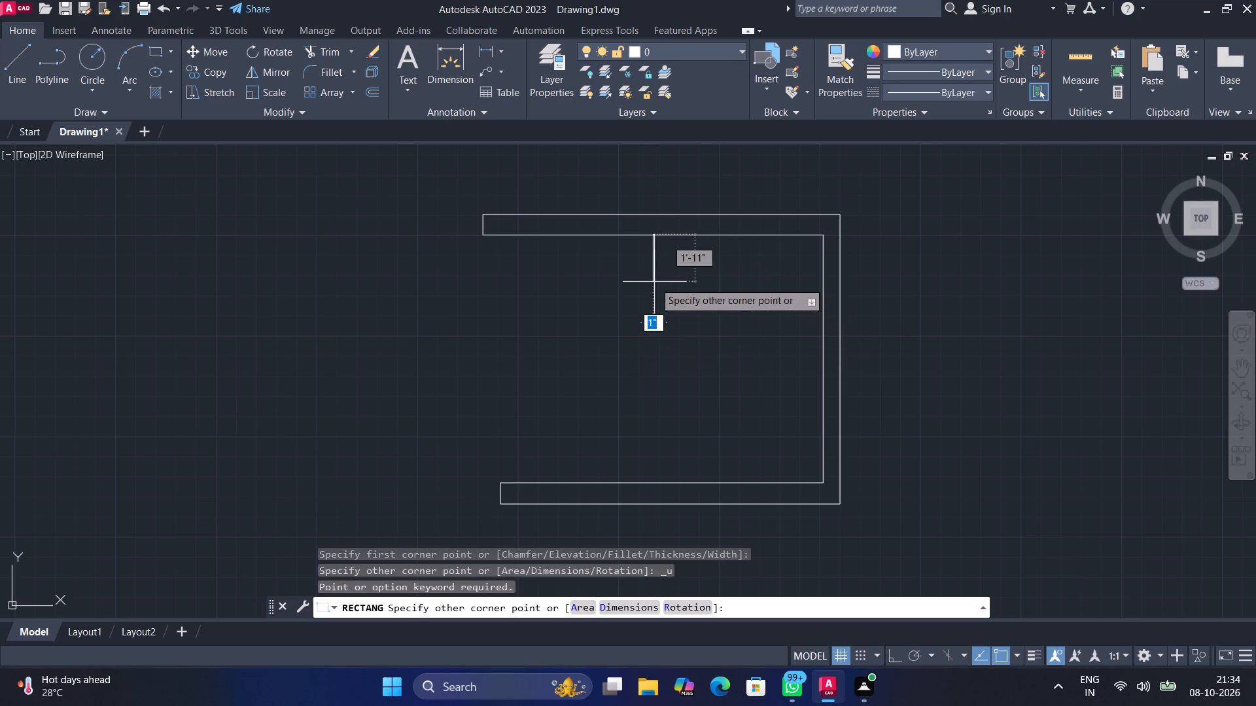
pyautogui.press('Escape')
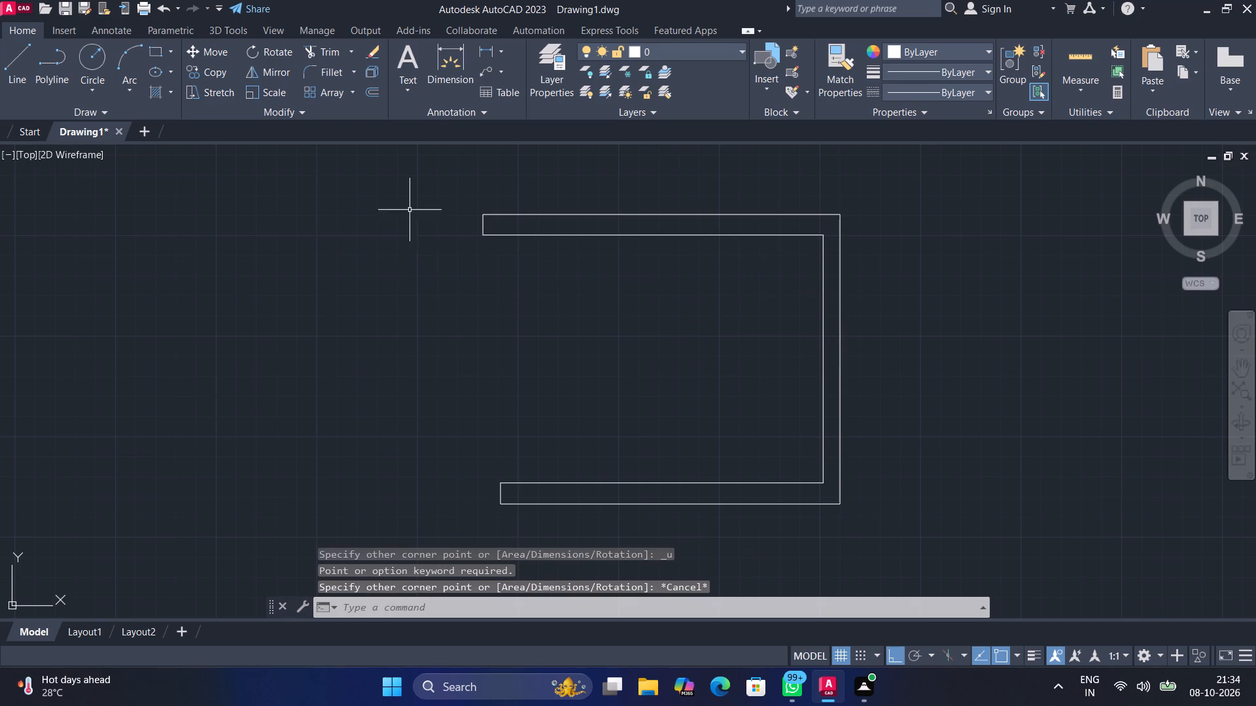
# Draw a rectangle about 4' wide hanging down into the room from the midsection of the inner top wall line.
pyautogui.click(152, 56)
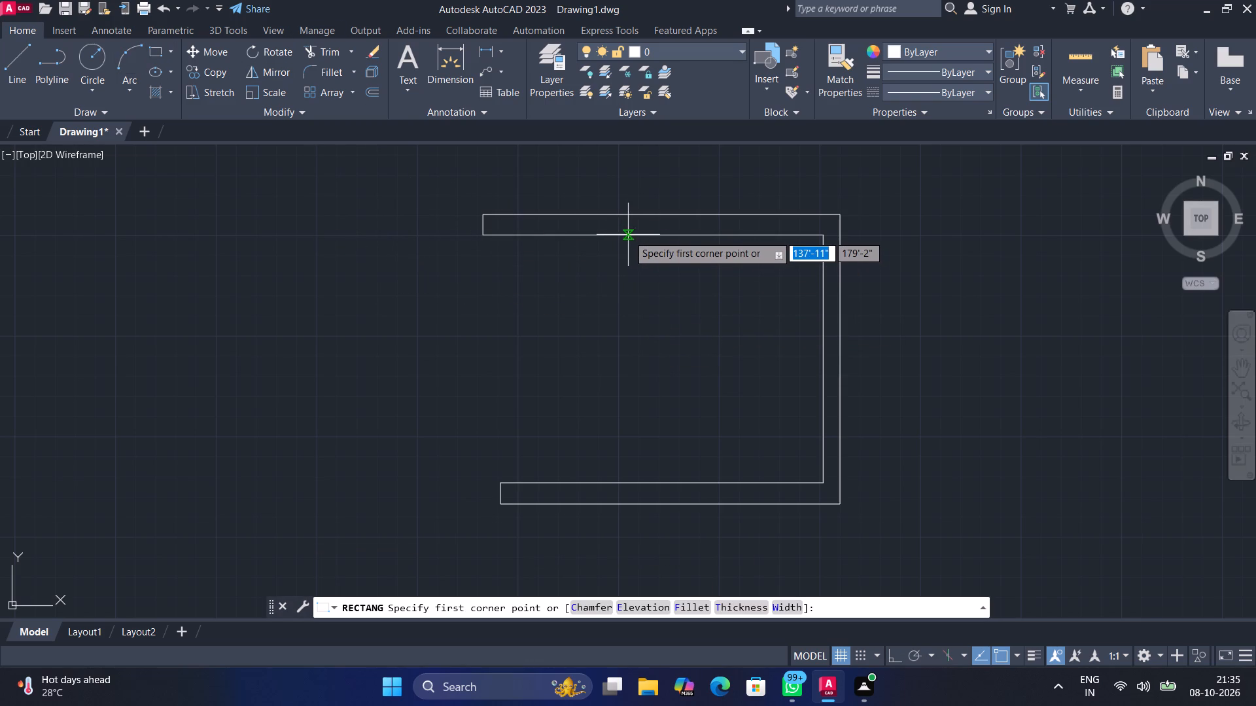
pyautogui.click(628, 235)
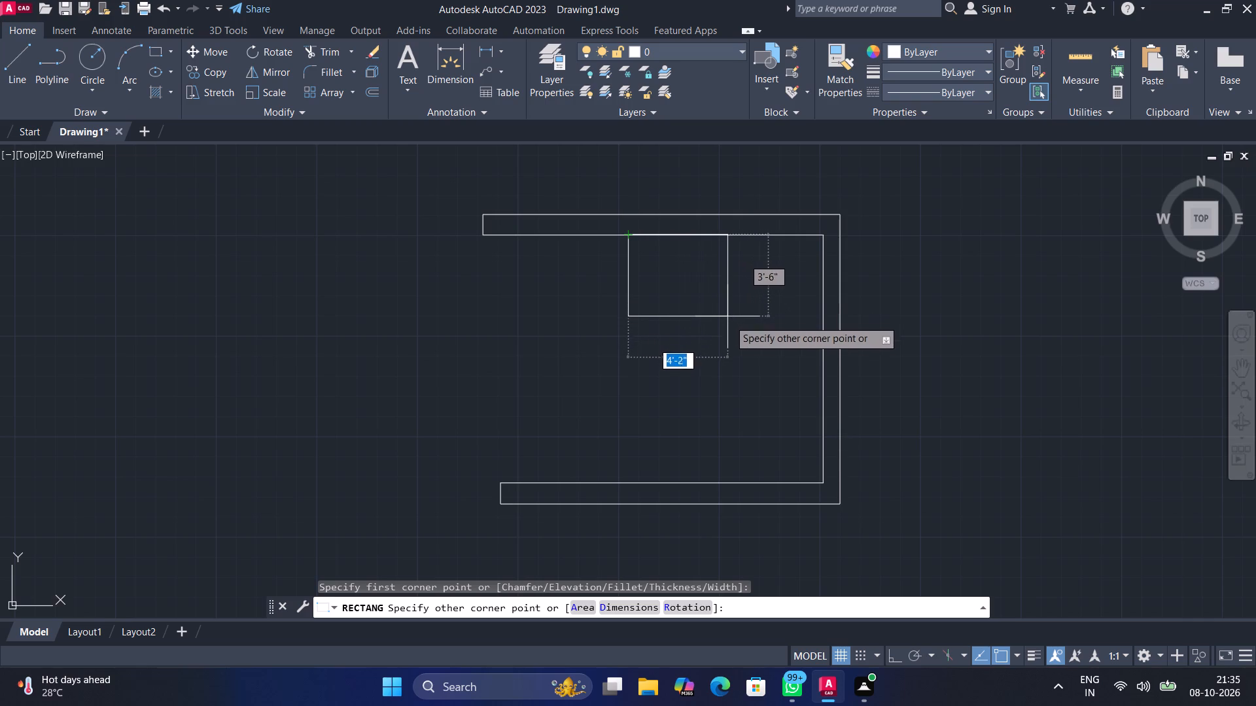
pyautogui.click(731, 333)
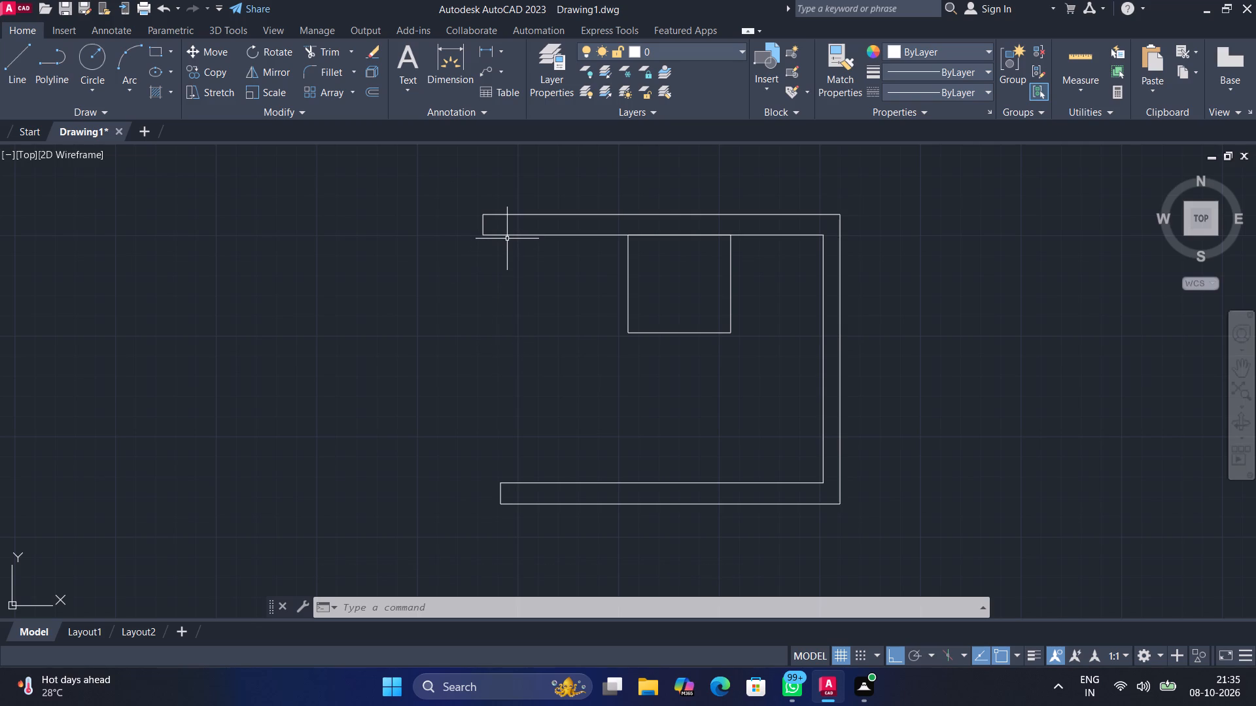
# Trim away the bottom edge of the rectangle below the top wall.
pyautogui.scroll(1, 507, 241)
pyautogui.moveTo(519, 295); pyautogui.dragTo(502, 206, button='middle')
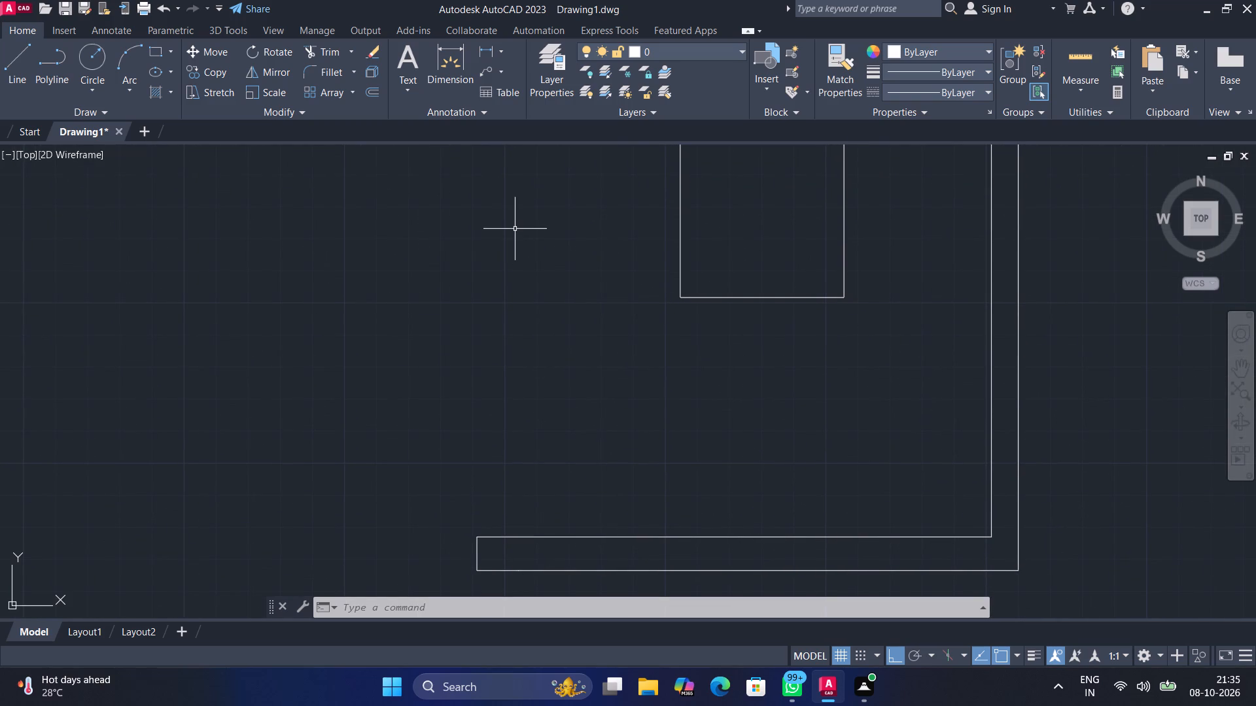
pyautogui.moveTo(515, 233); pyautogui.dragTo(485, 324, button='middle')
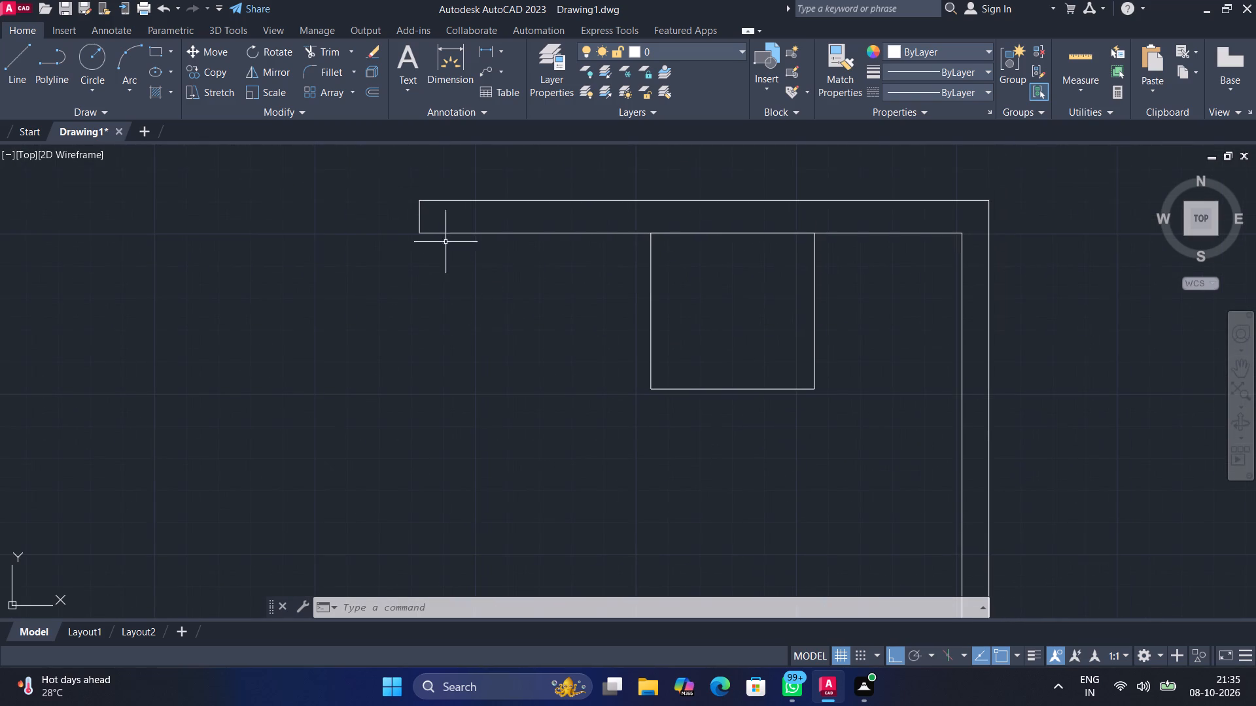
pyautogui.click(343, 55)
pyautogui.click(671, 387)
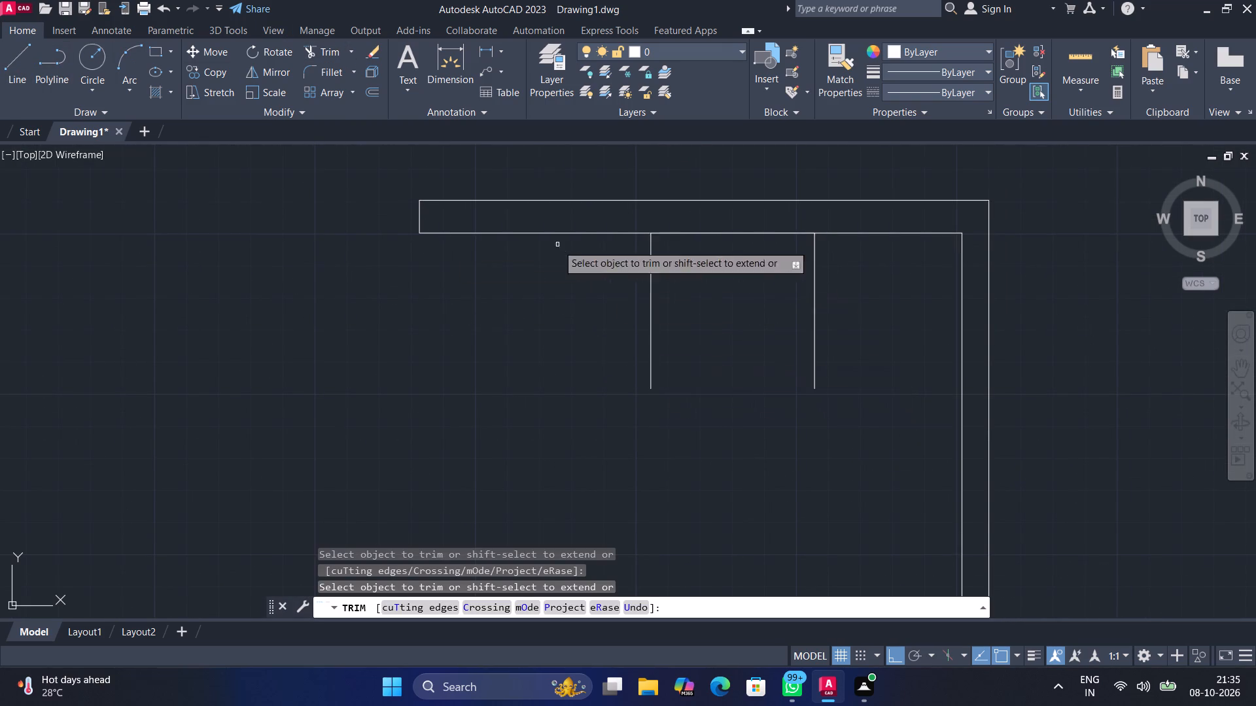
# Draw a horizontal line joining the two verticals below the top wall, just past mid-height, and trim both vertical ends beneath it.
pyautogui.click(29, 57)
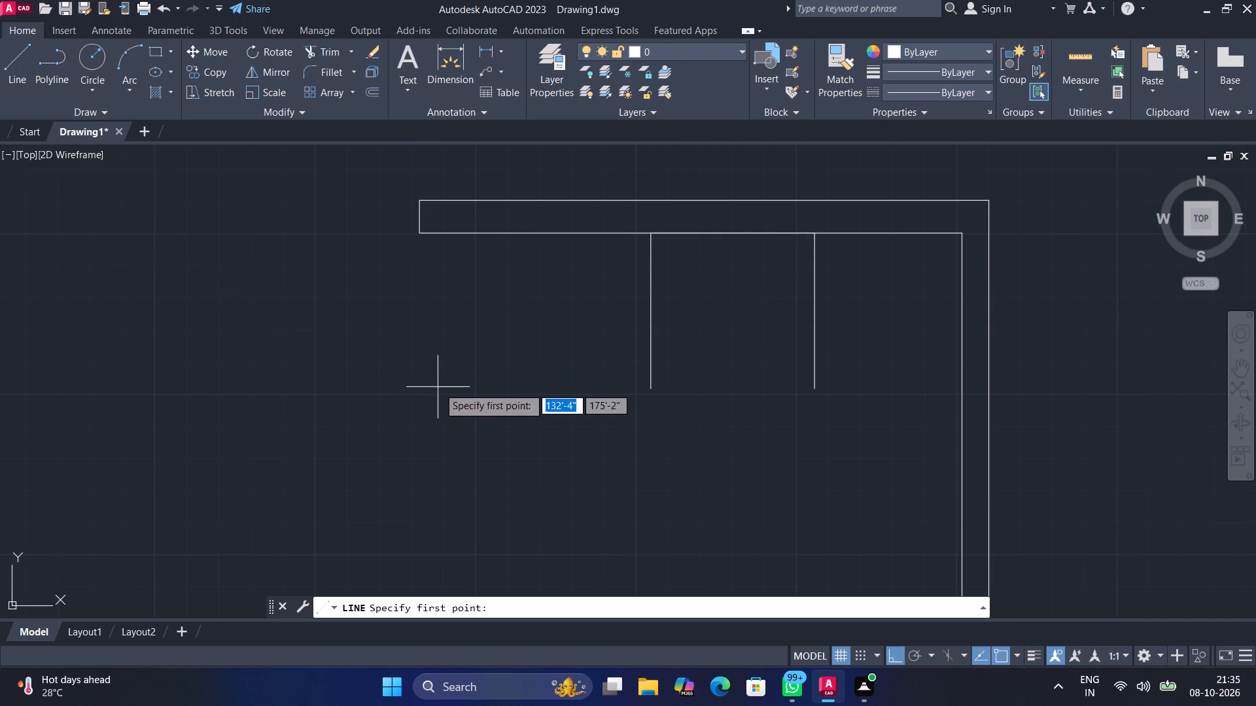
pyautogui.click(650, 322)
pyautogui.click(809, 321)
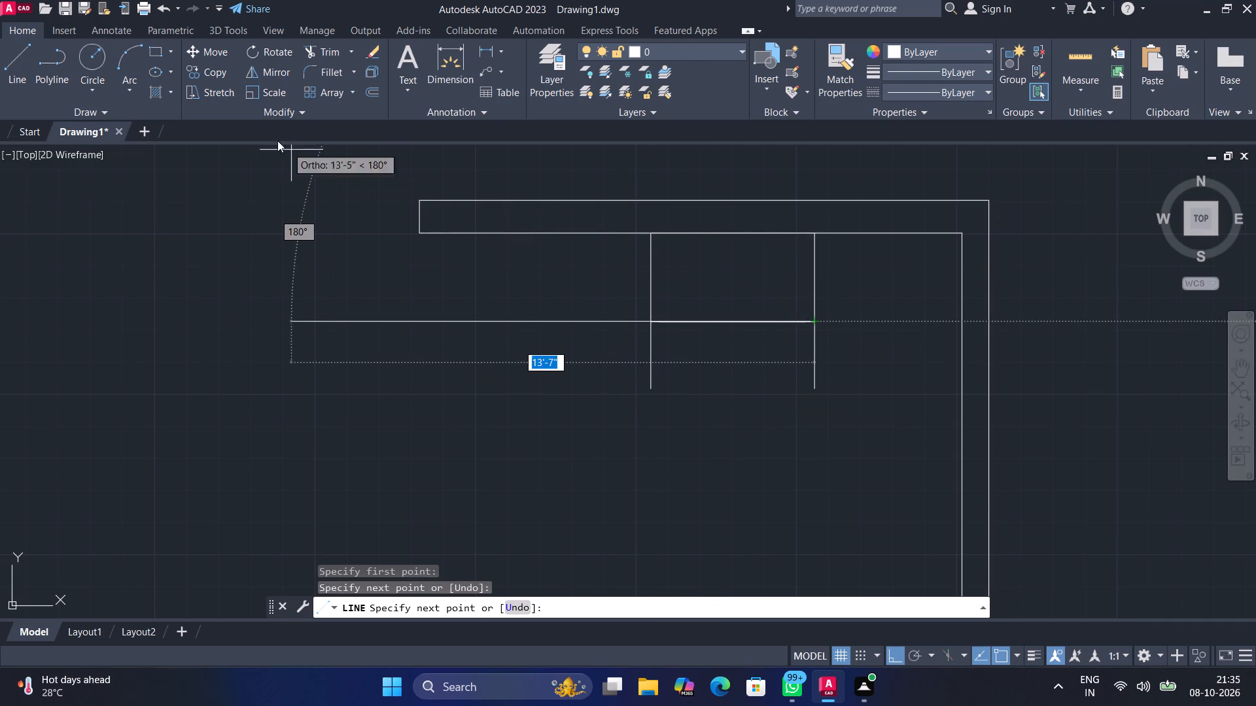
pyautogui.click(315, 51)
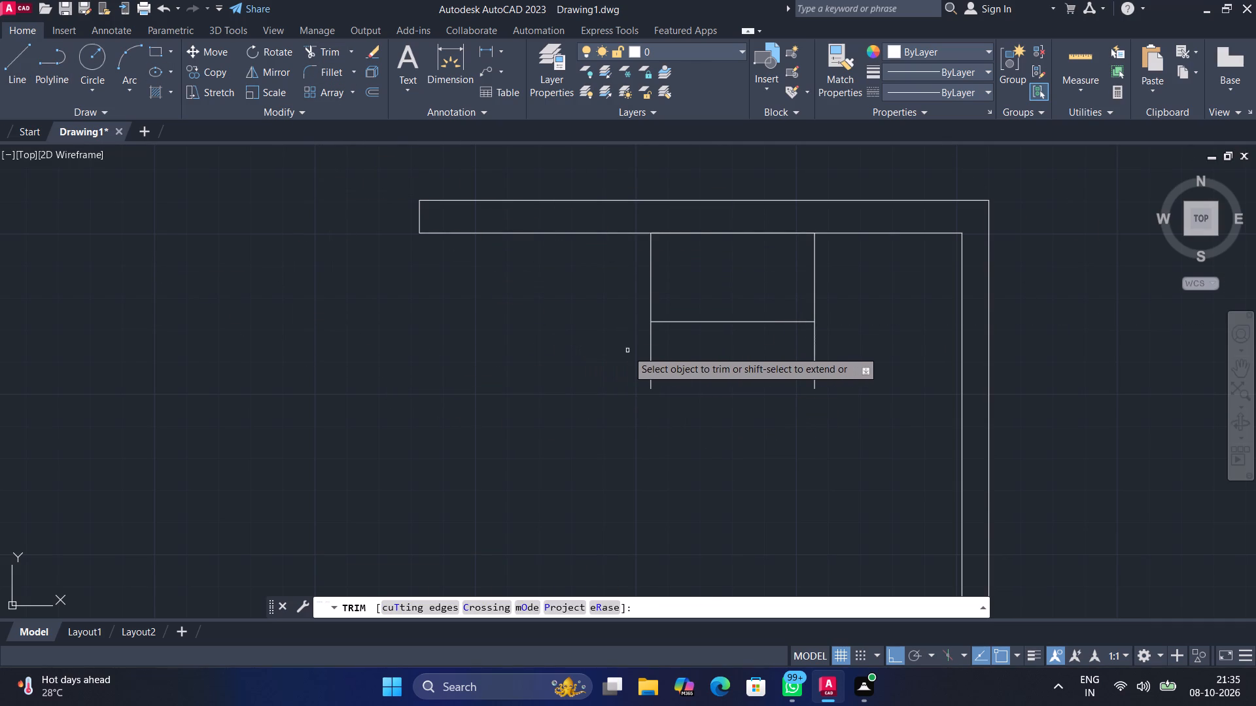
pyautogui.click(651, 339)
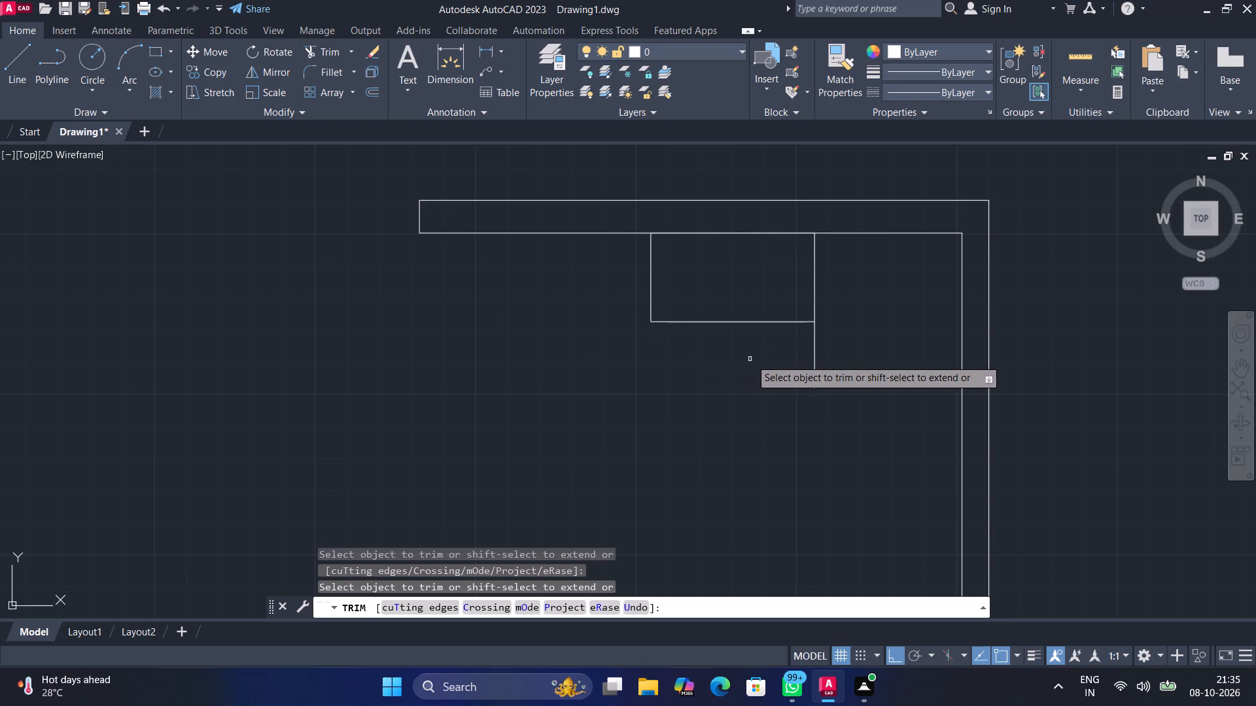
pyautogui.click(815, 343)
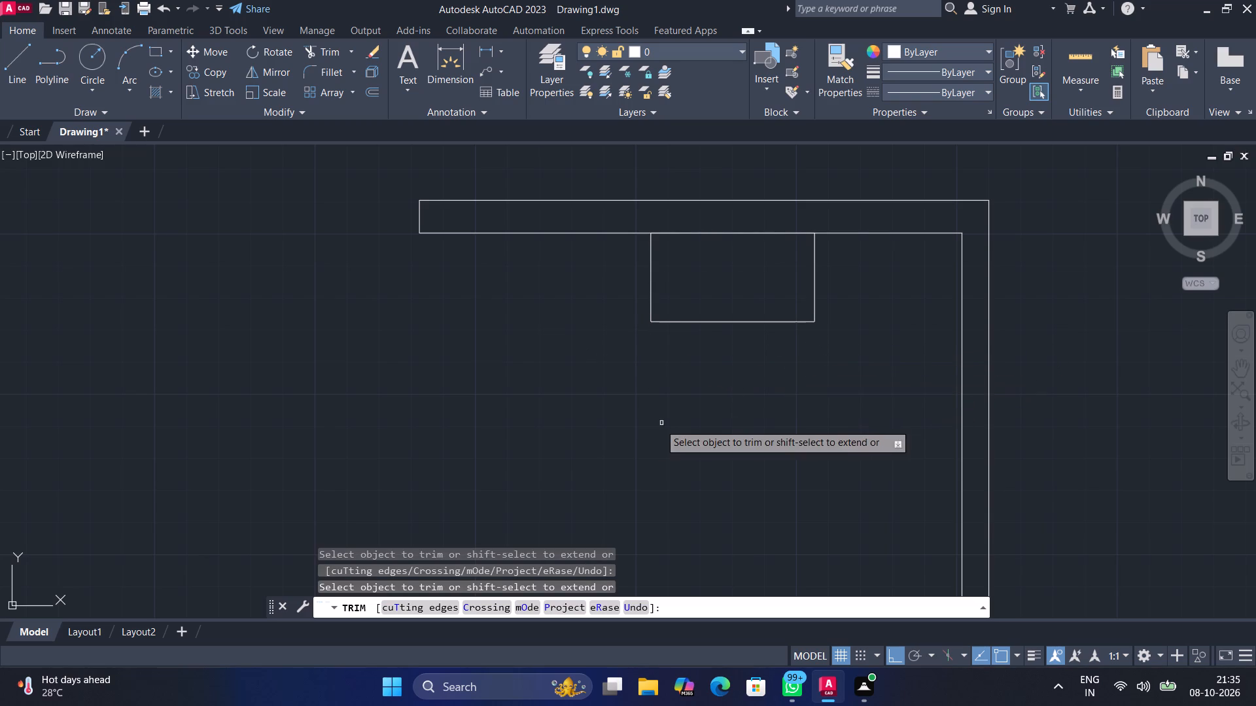
# Draw a double-line L-shaped strip from the box's left side: left, down, right, up alongside, and about 2'-3" right back to the box.
pyautogui.click(16, 68)
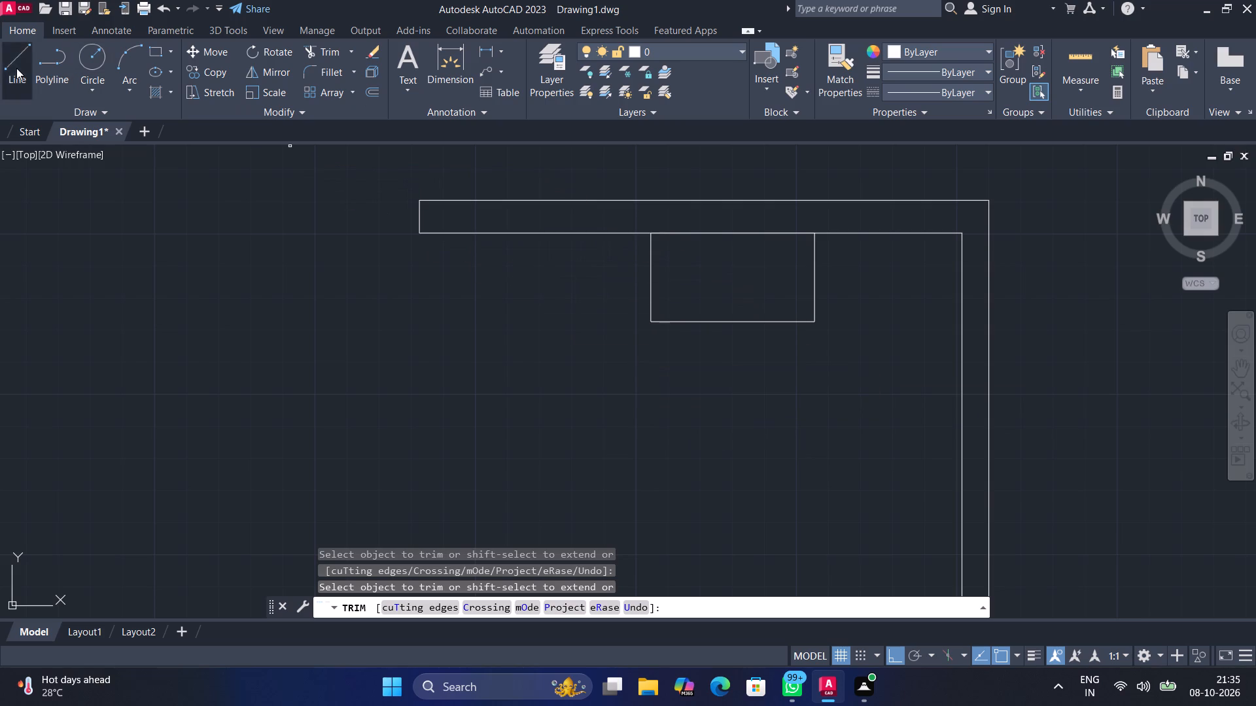
pyautogui.click(649, 280)
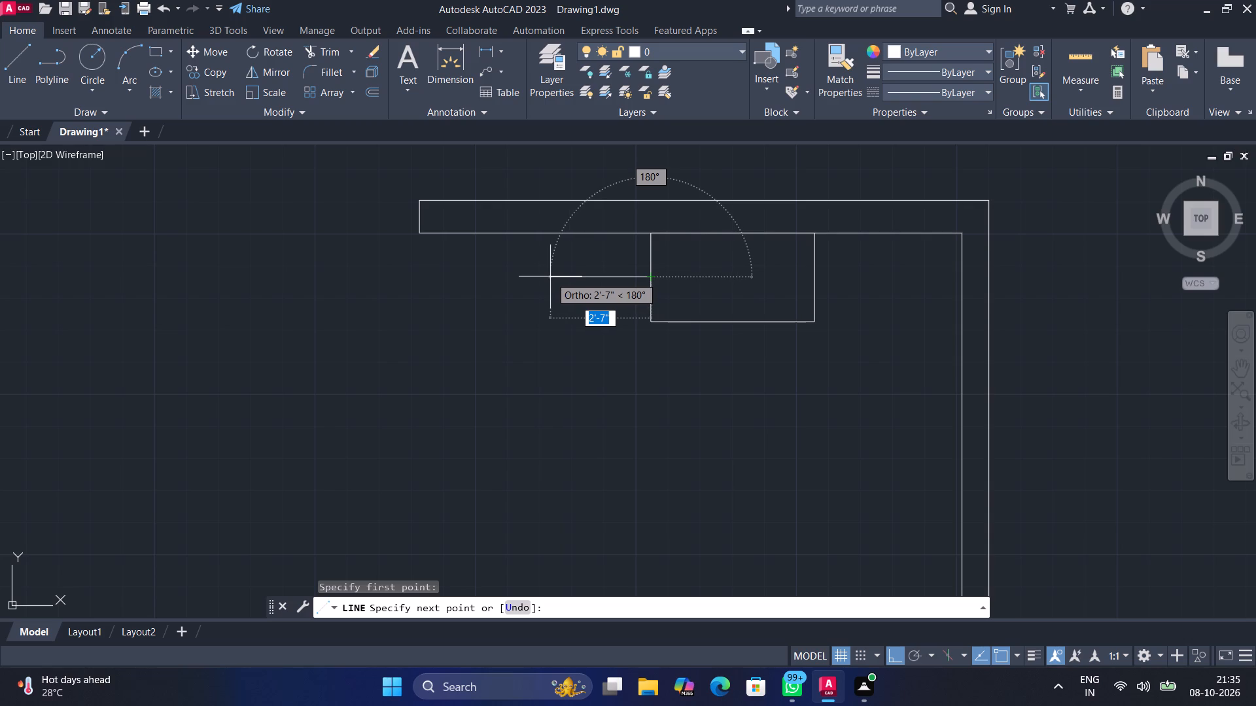
pyautogui.click(531, 273)
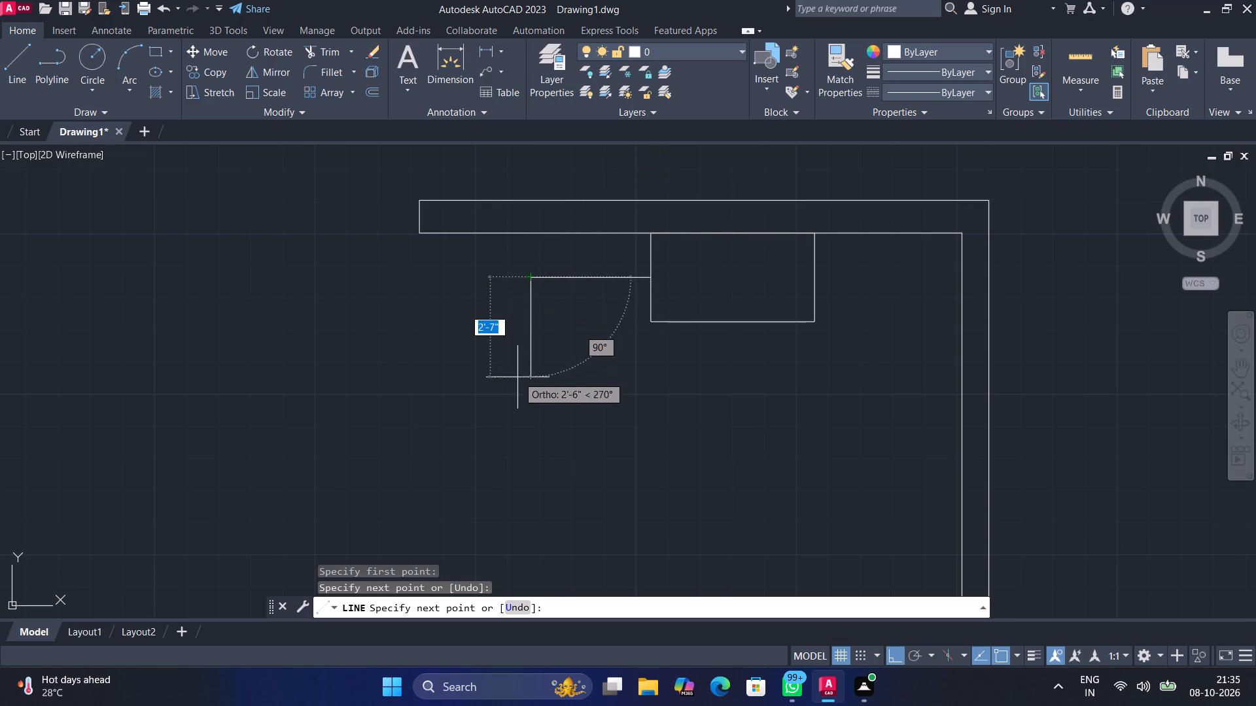
pyautogui.click(527, 445)
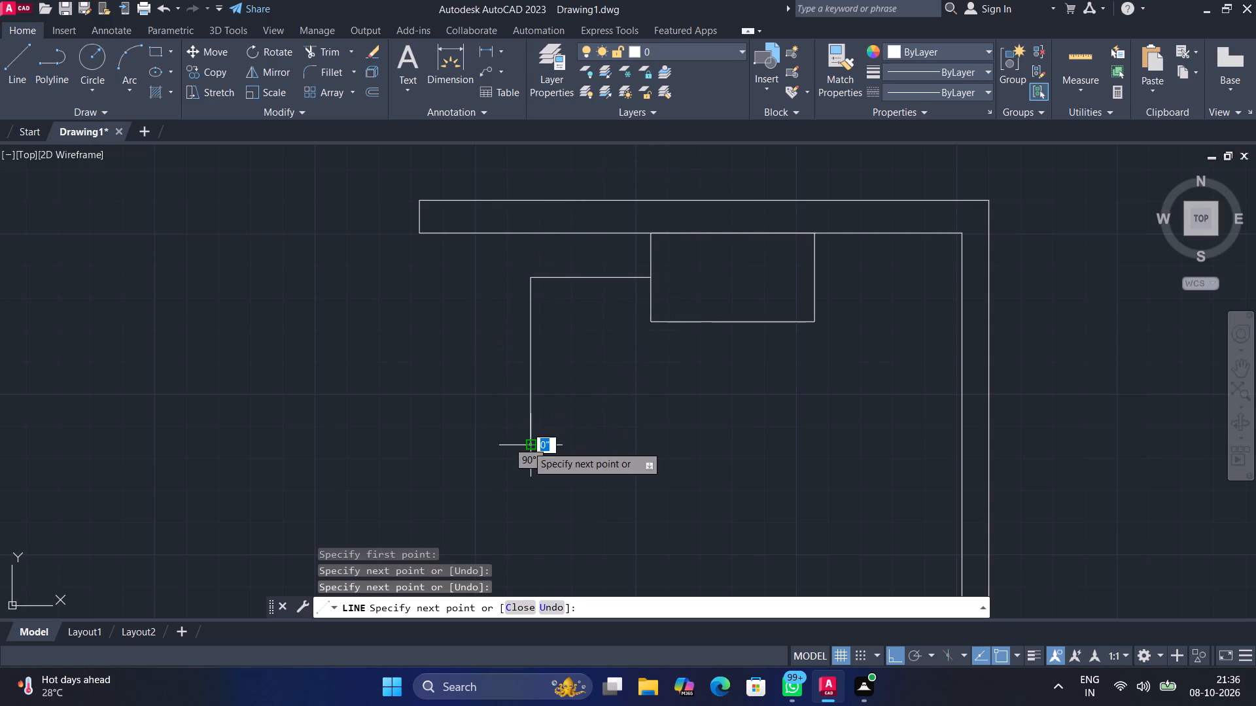
pyautogui.click(564, 446)
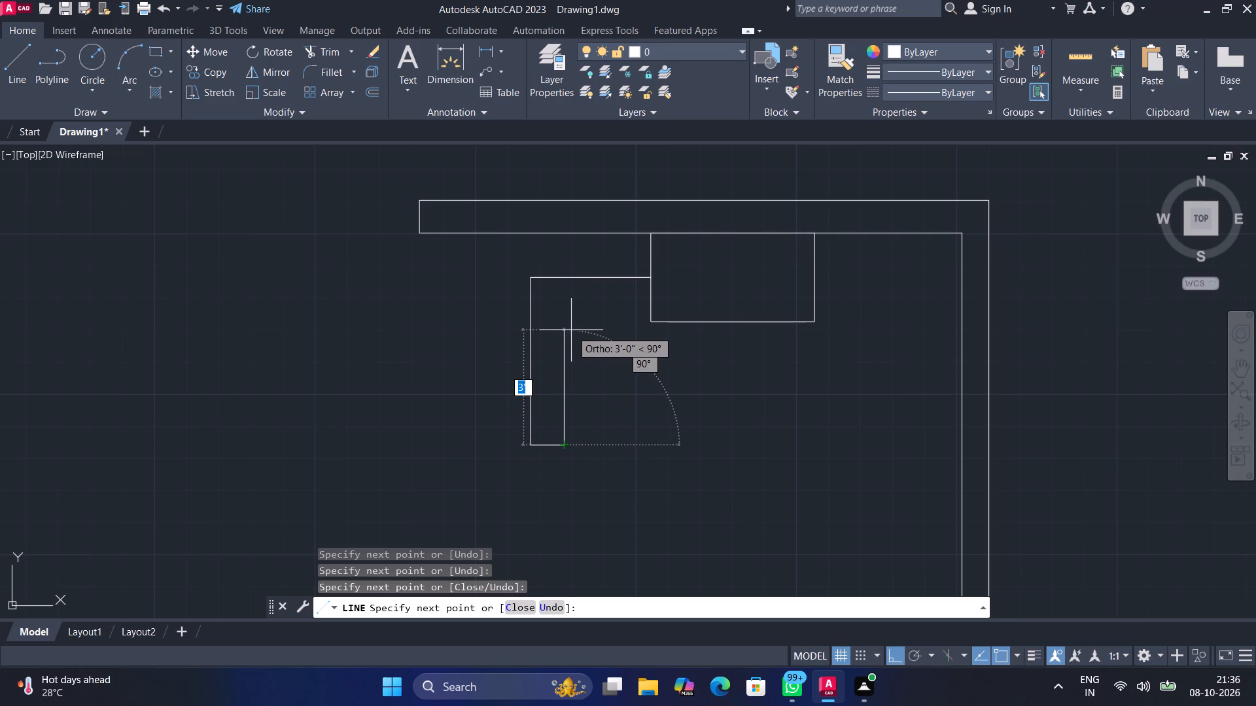
pyautogui.click(572, 303)
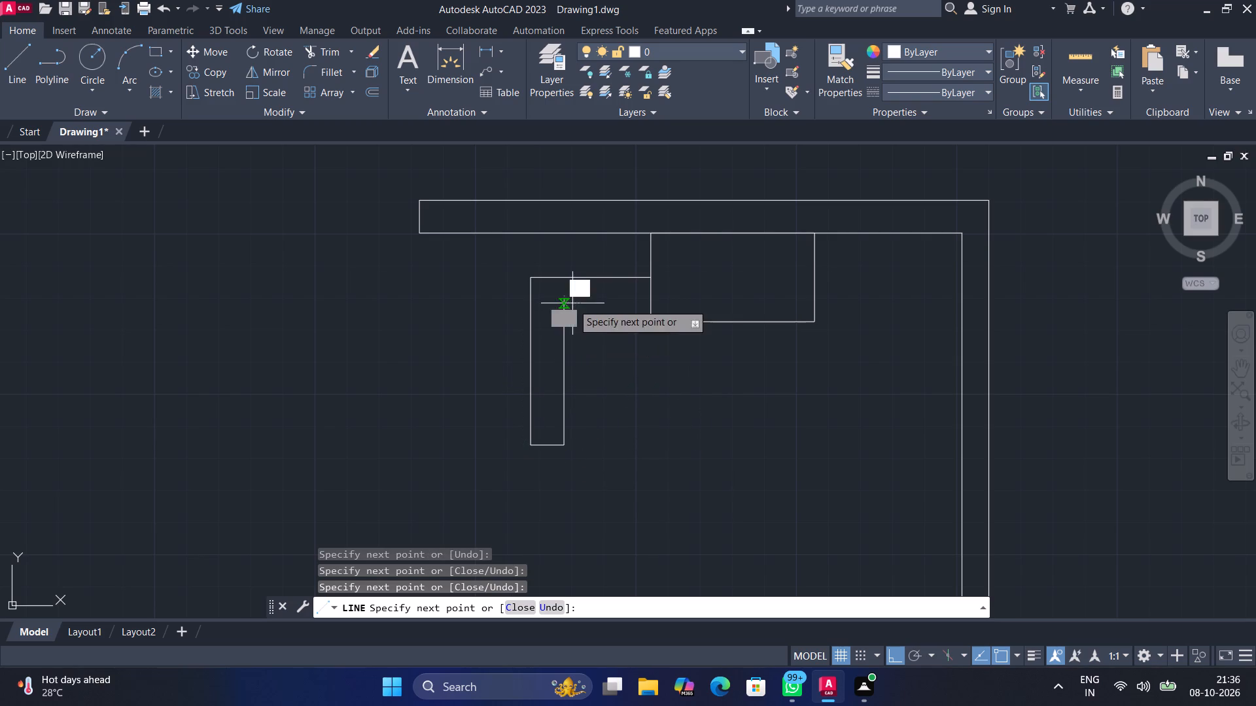
pyautogui.click(653, 303)
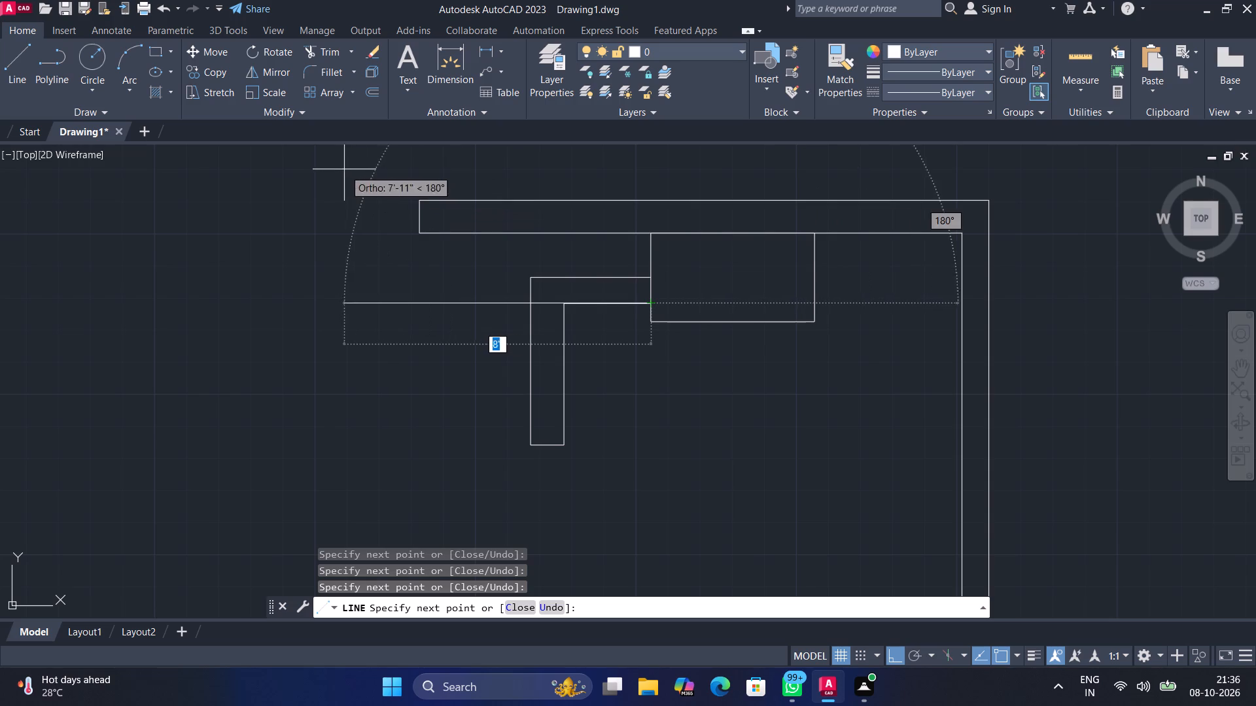
# Draw a narrow left wall from the inner top wall line: about 7'-10" down, left to align with the bottom wall's end, and back up.
pyautogui.click(8, 73)
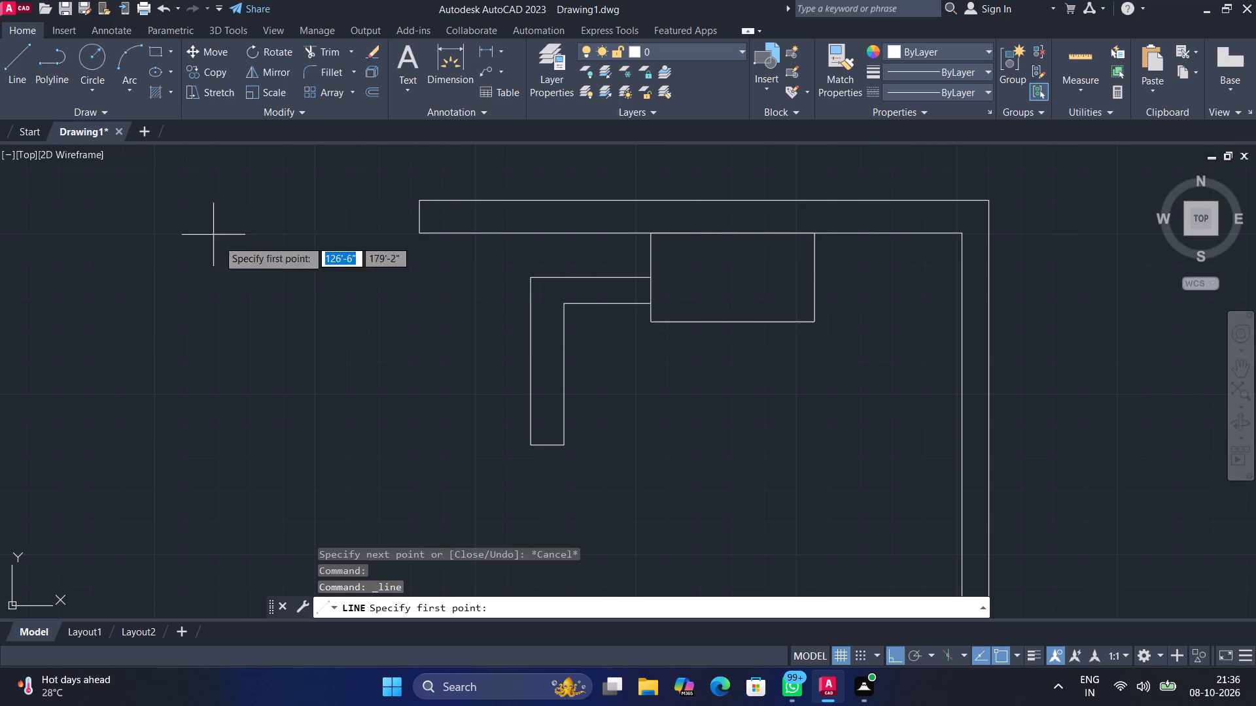
pyautogui.click(477, 235)
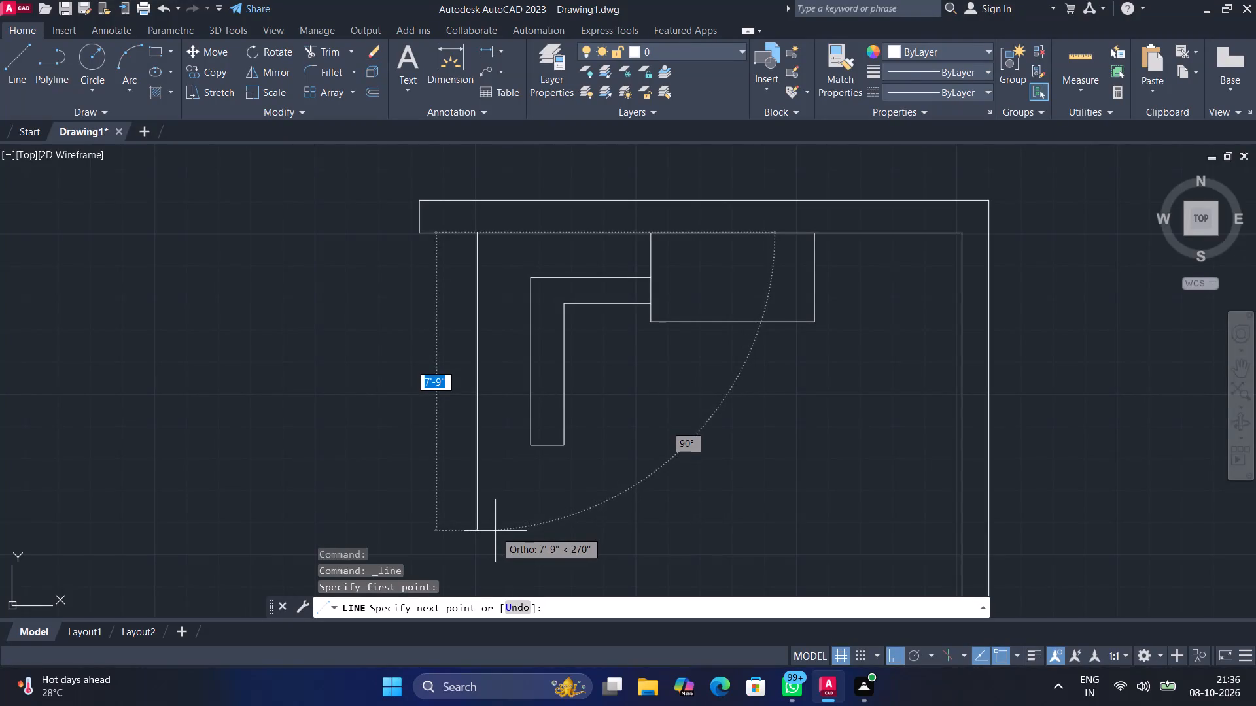
pyautogui.moveTo(497, 530); pyautogui.dragTo(514, 416, button='middle')
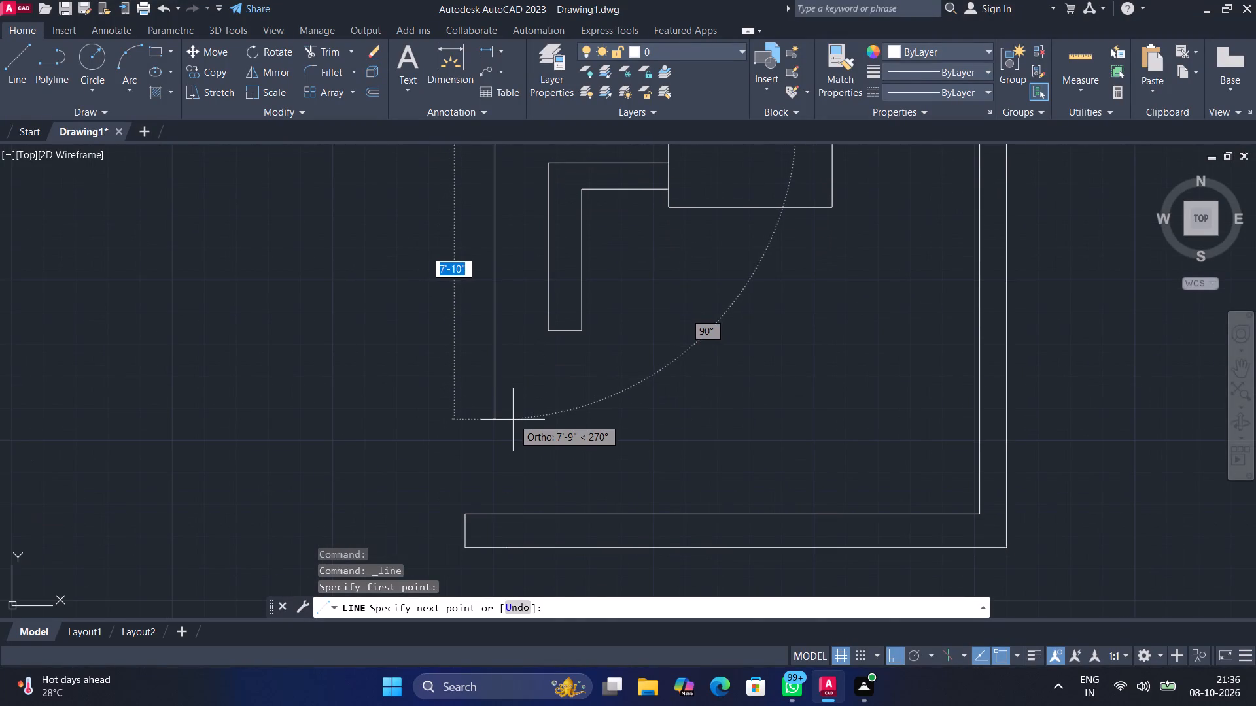
pyautogui.click(513, 420)
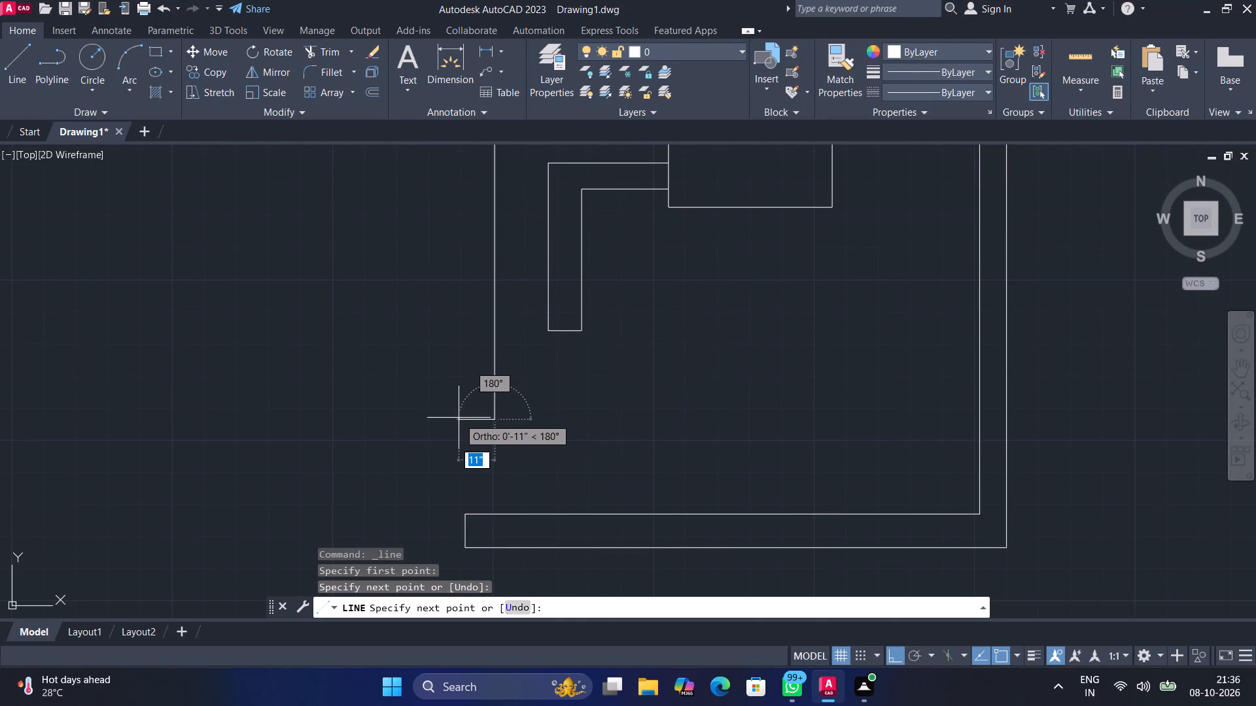
pyautogui.click(465, 418)
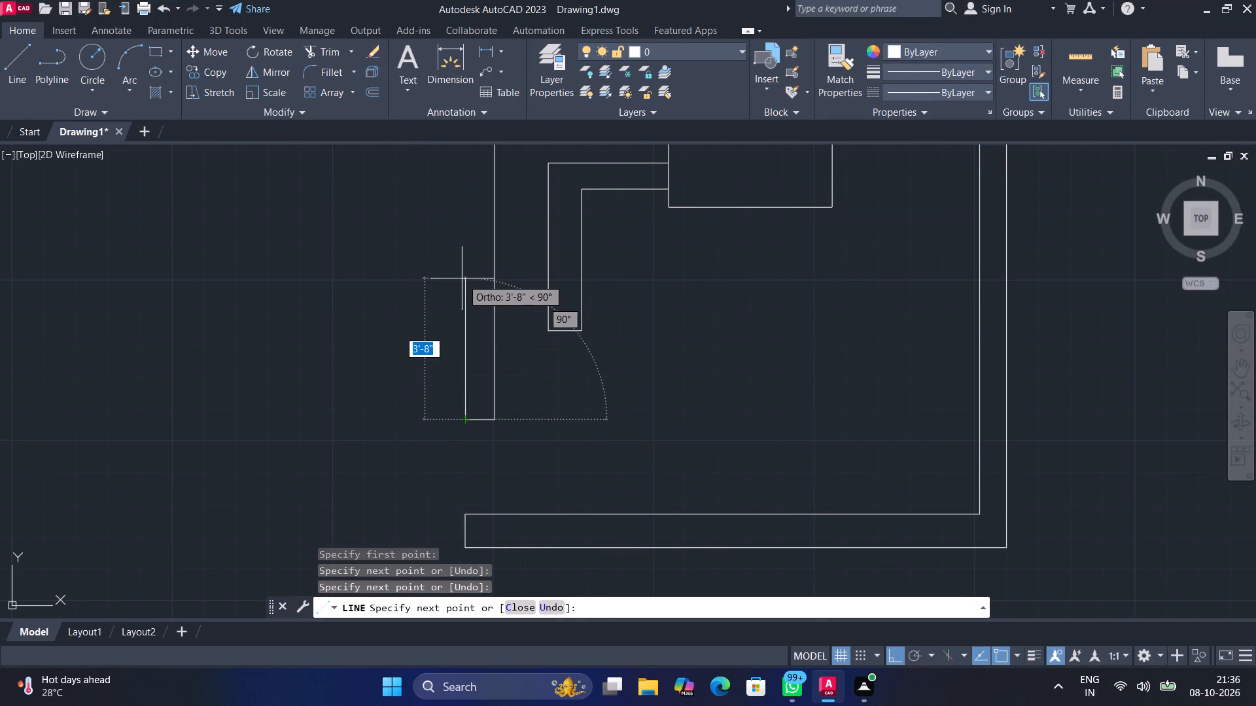
pyautogui.moveTo(462, 278); pyautogui.dragTo(468, 418, button='middle')
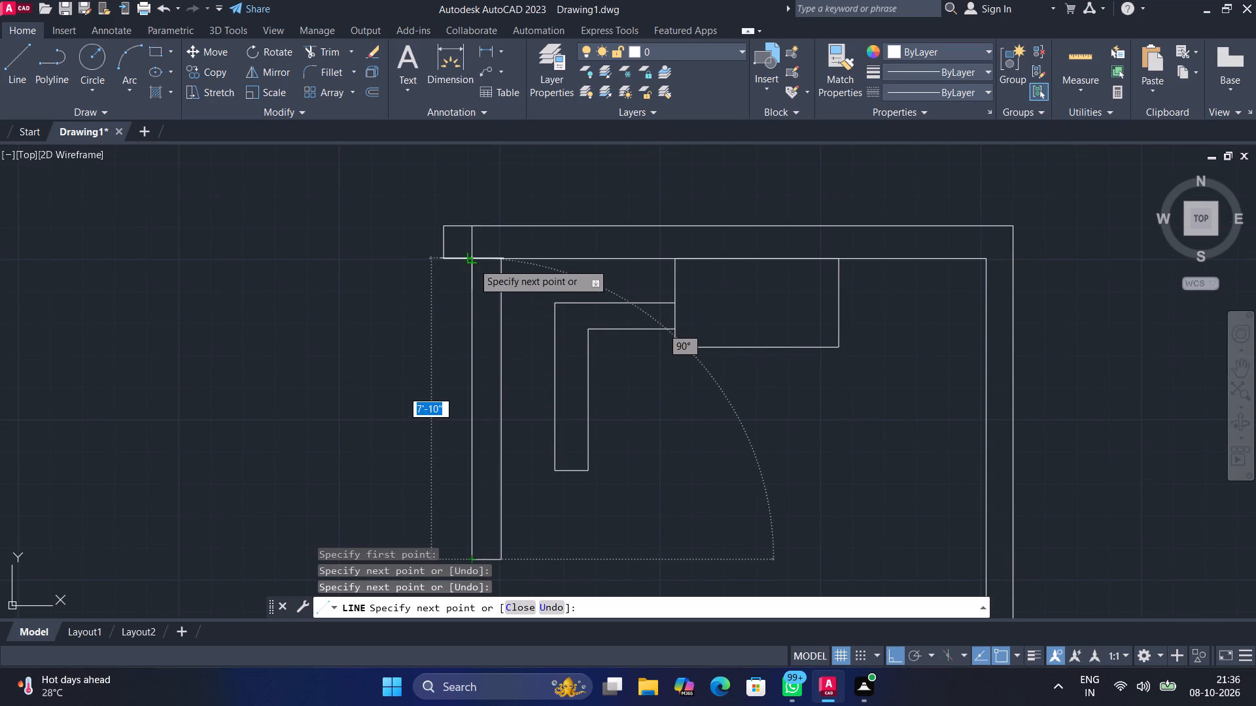
pyautogui.click(473, 263)
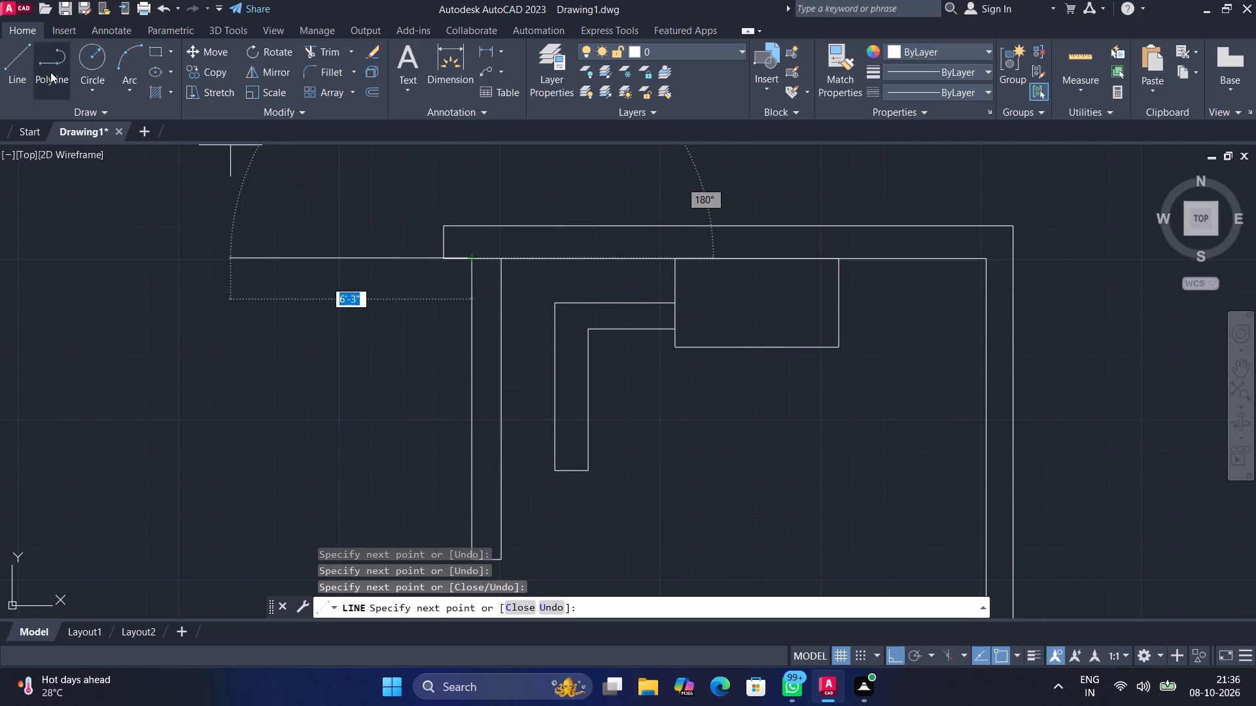
# Draw two horizontal lines about 1'-5" long between the L-shaped strip's outer edge and the left wall, at upper and middle heights.
pyautogui.click(16, 67)
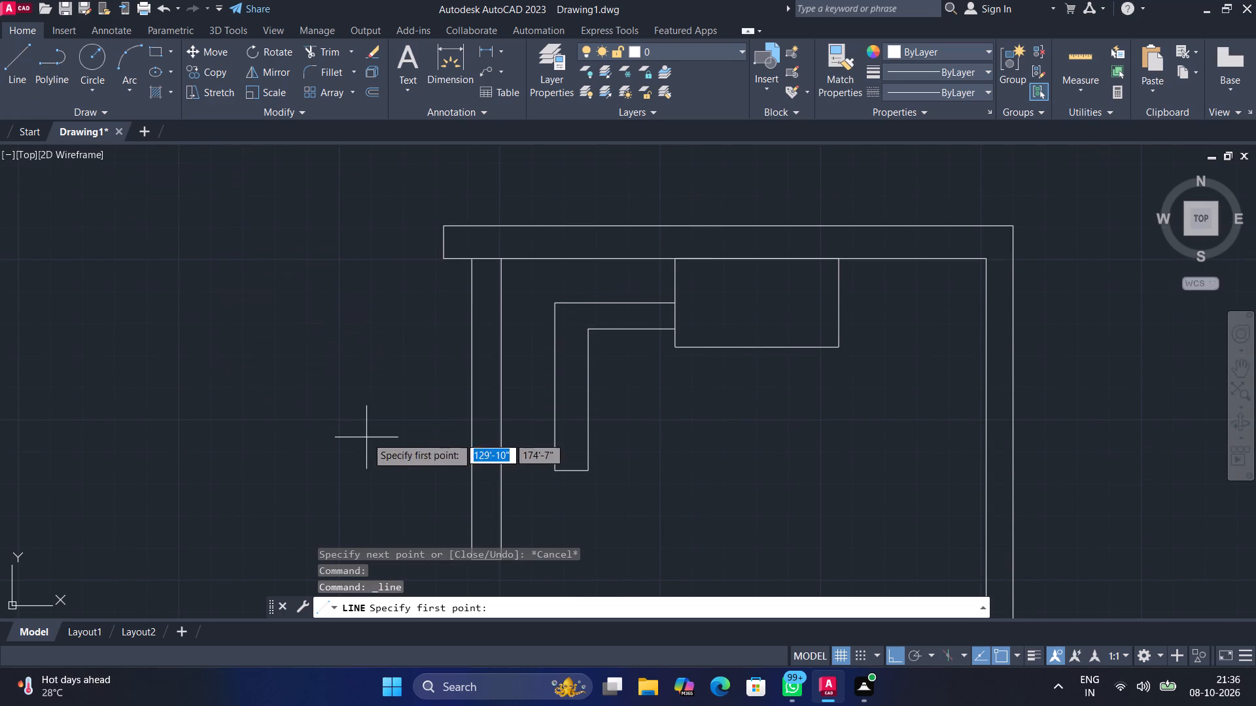
pyautogui.click(555, 329)
pyautogui.click(502, 326)
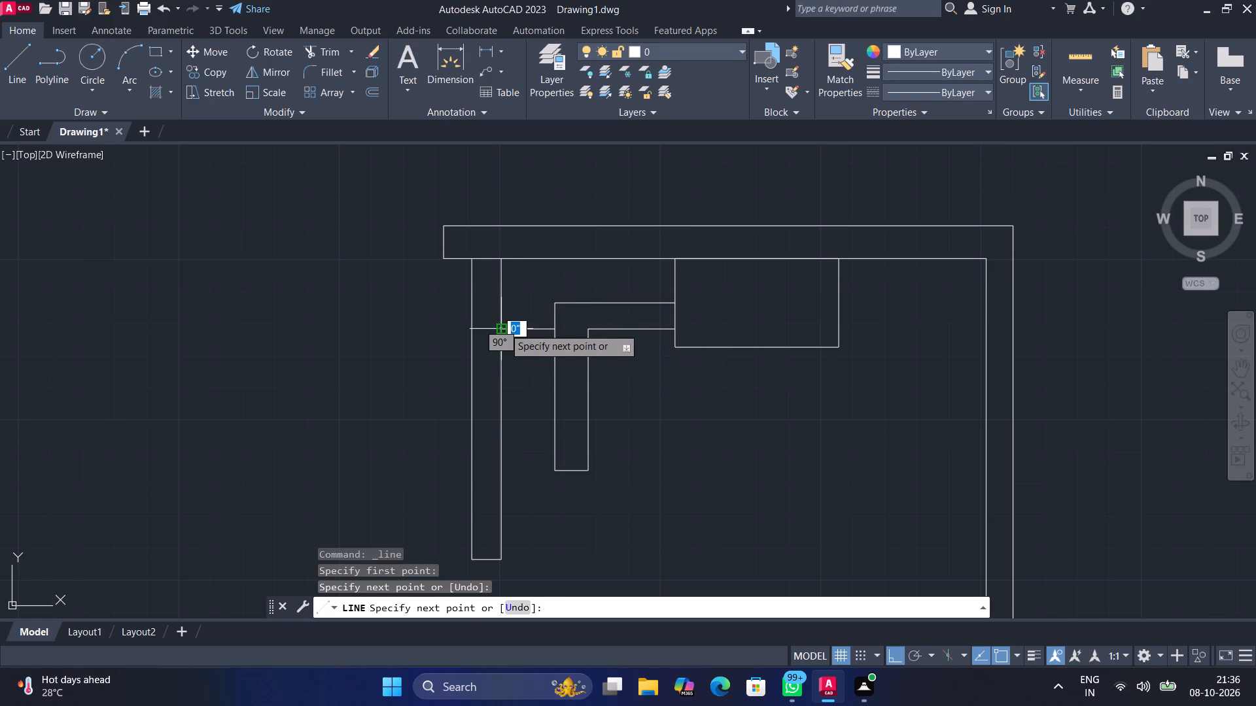
pyautogui.click(19, 58)
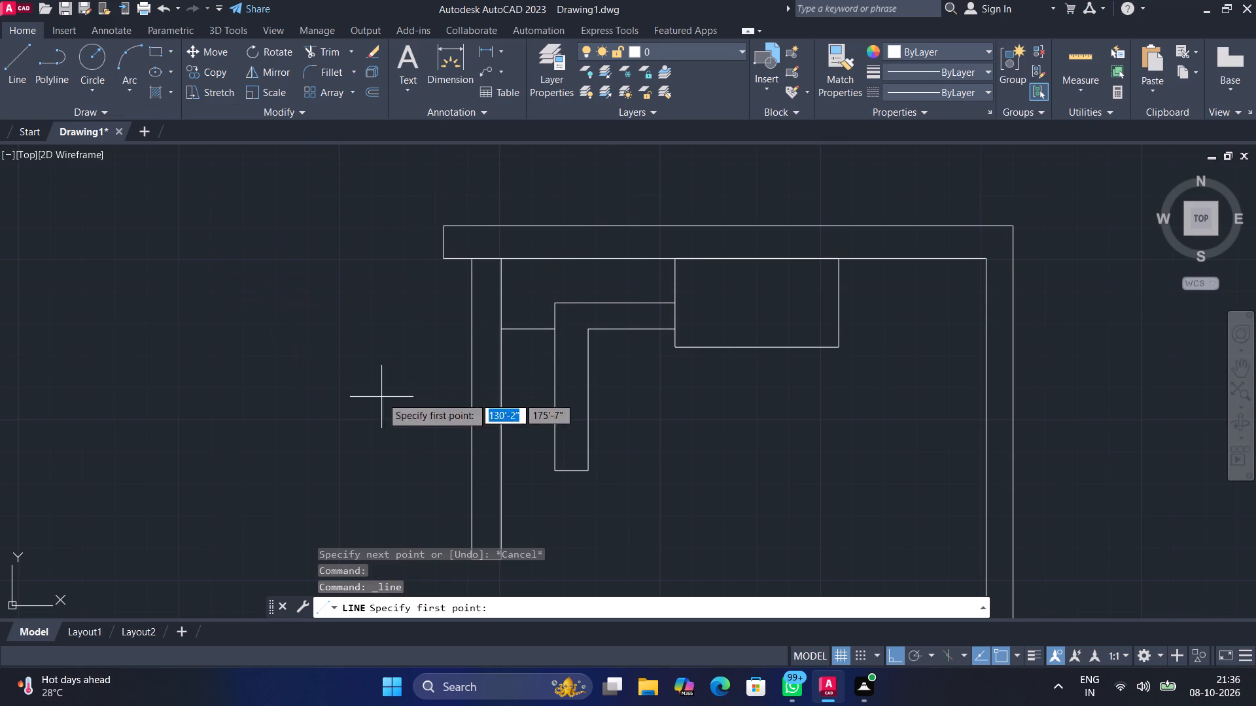
pyautogui.click(554, 406)
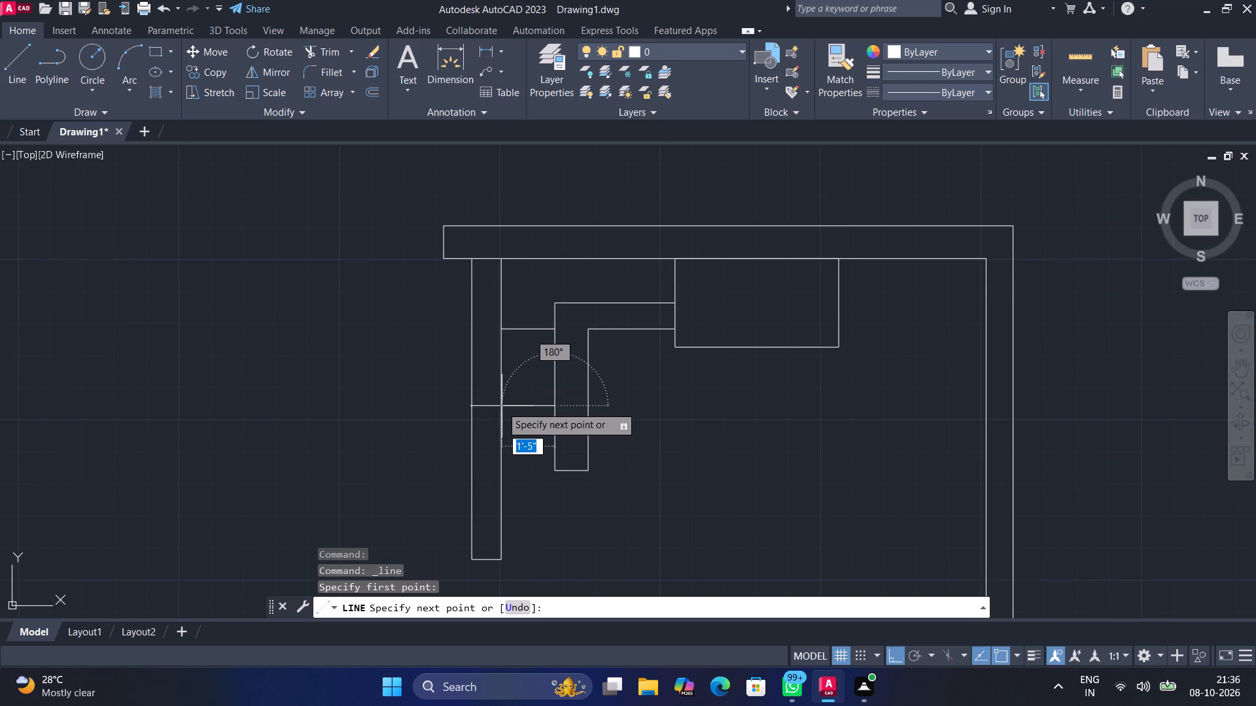
pyautogui.click(498, 407)
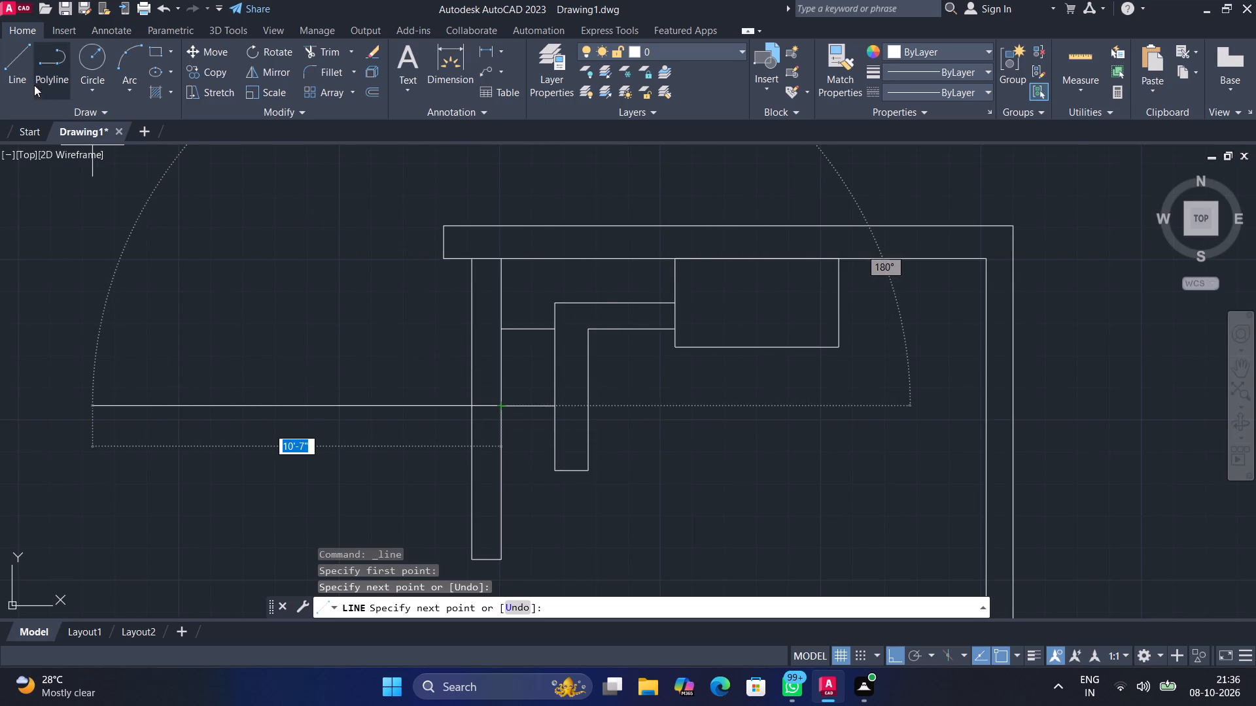
# Draw a box below the L-shaped strip: about 1'-5" left to the wall, down, about 2'-3" right, and up to the strip's lower-right corner.
pyautogui.click(20, 73)
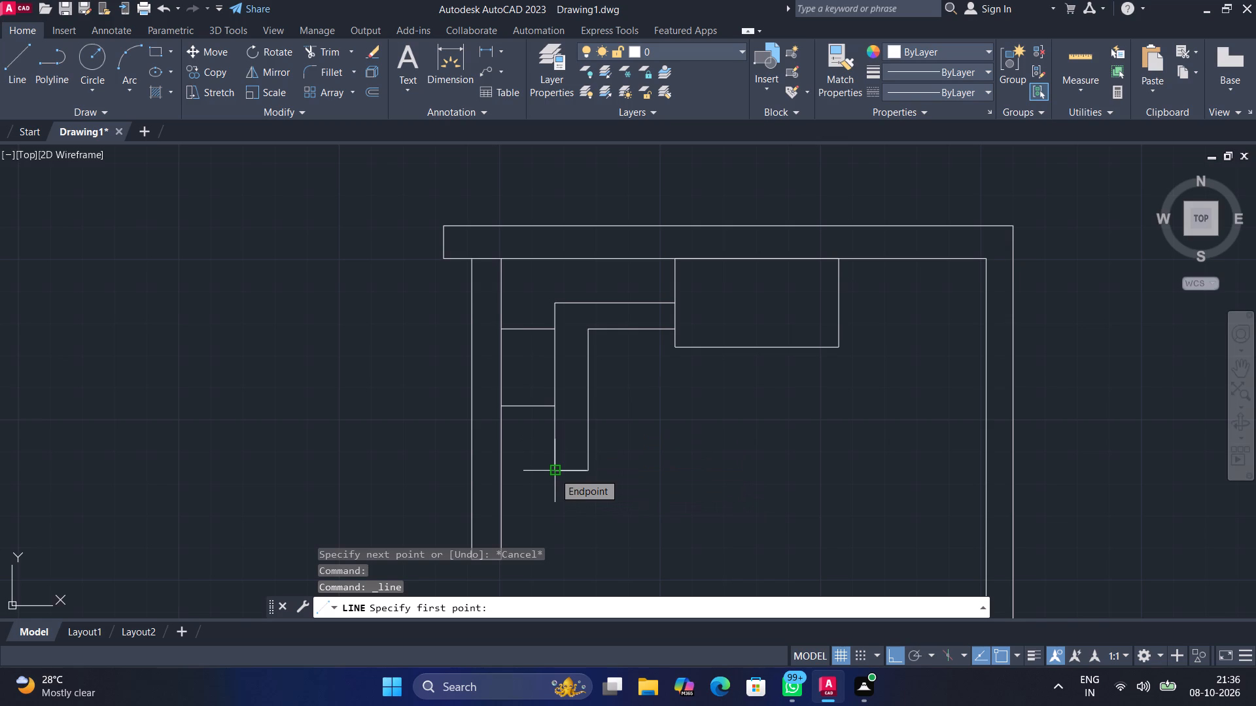
pyautogui.click(553, 473)
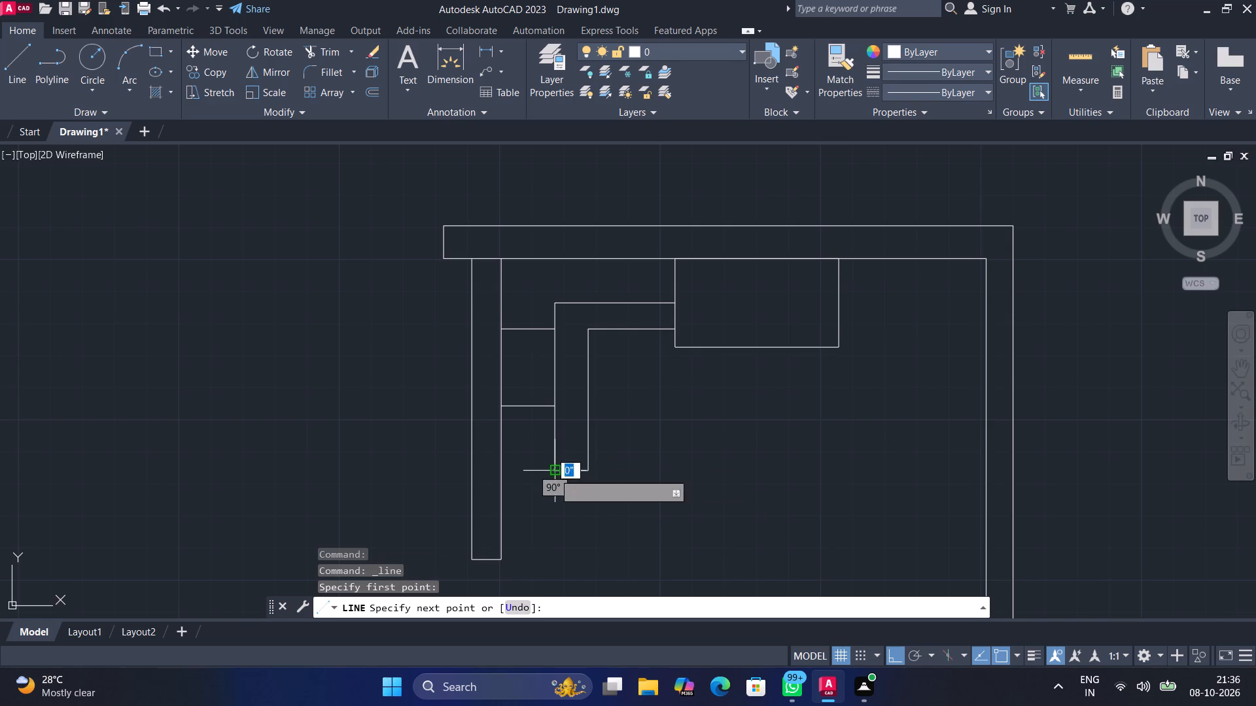
pyautogui.click(497, 469)
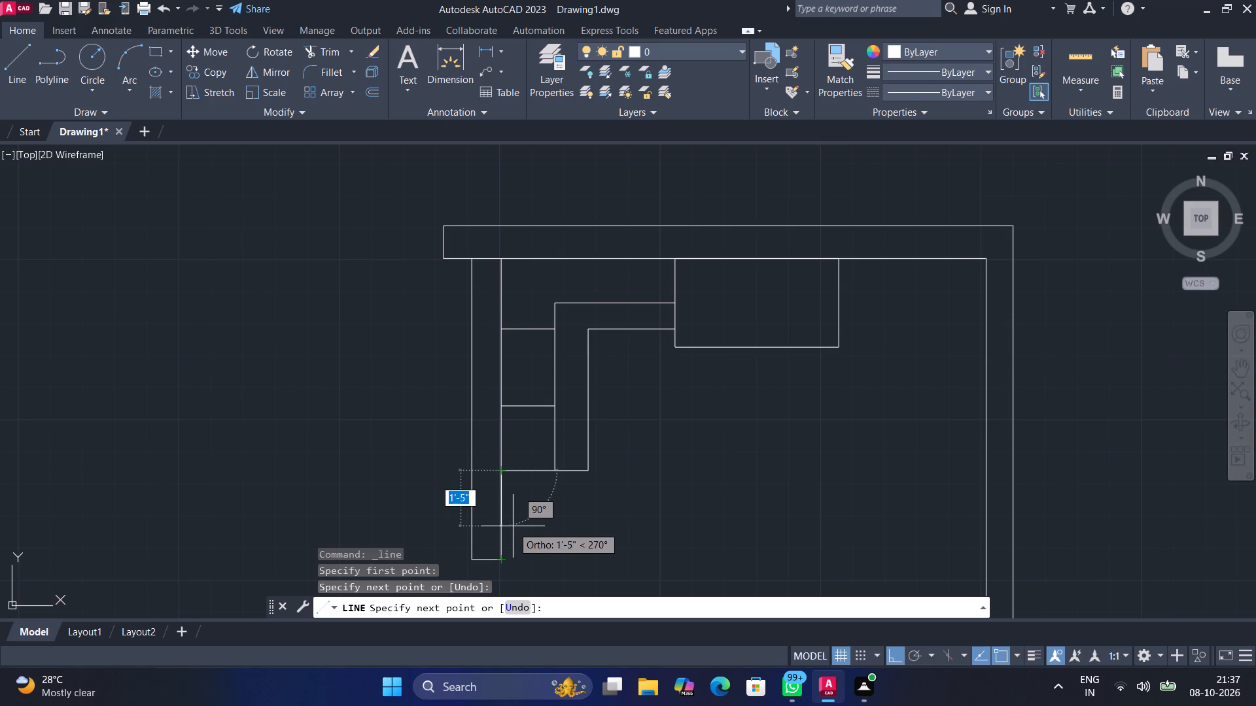
pyautogui.click(510, 535)
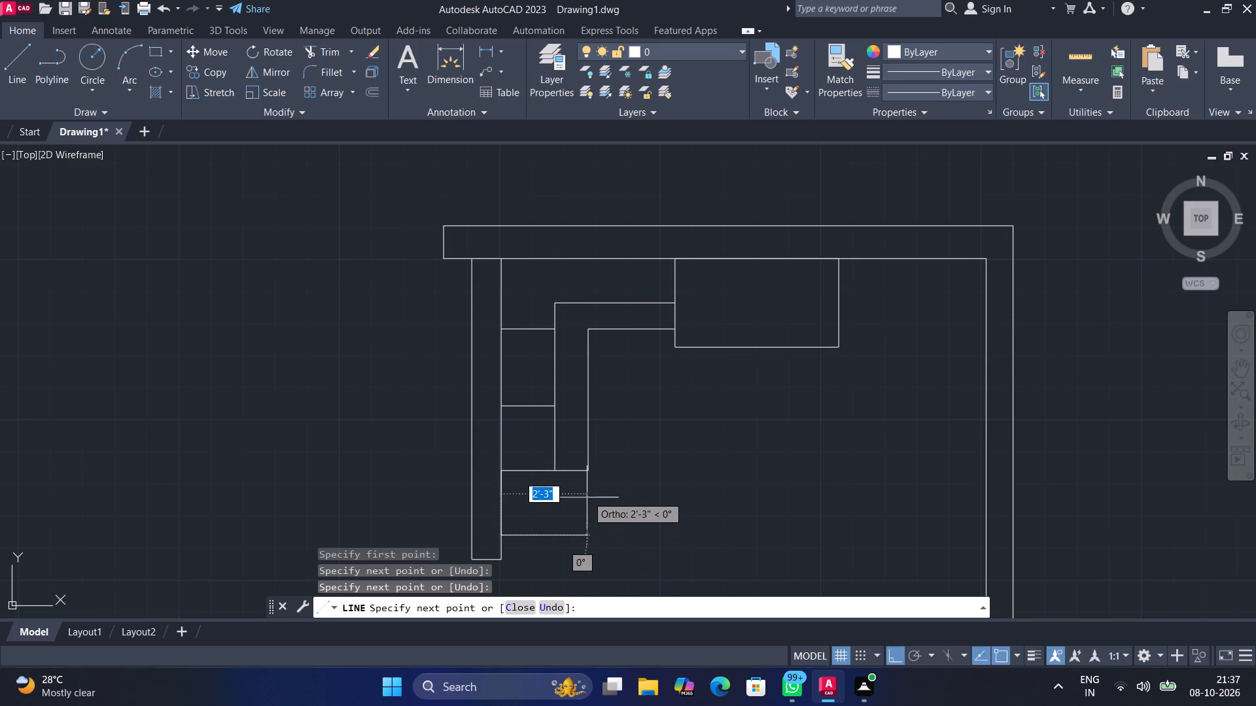
pyautogui.click(589, 536)
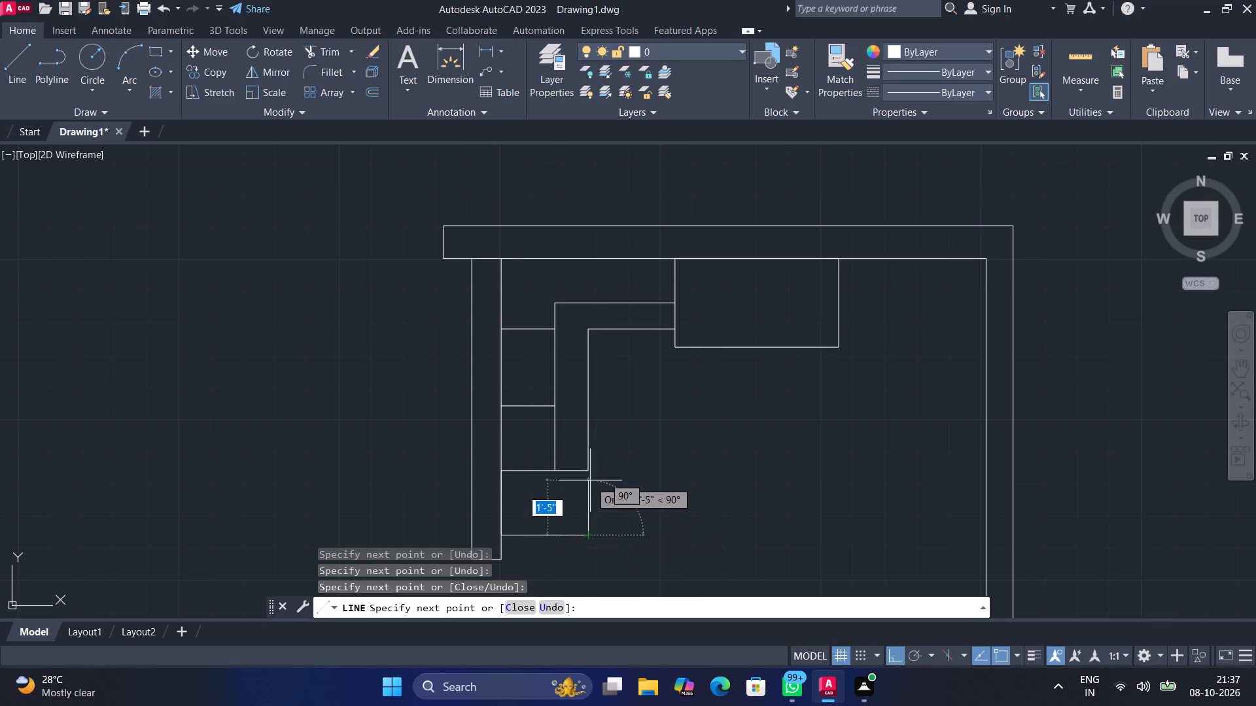
pyautogui.click(589, 473)
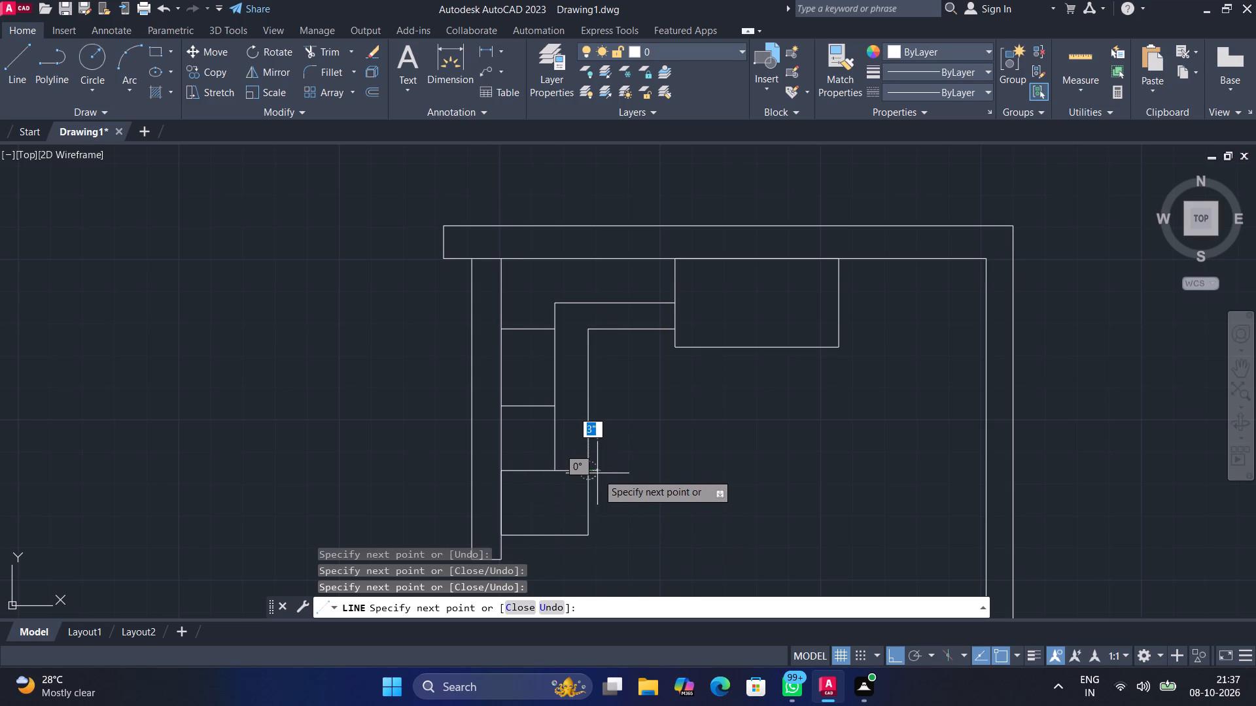
# Add a strip about 3" wide along the lower box's right side, running right, down, and back left to its bottom corner.
pyautogui.scroll(2, 597, 473)
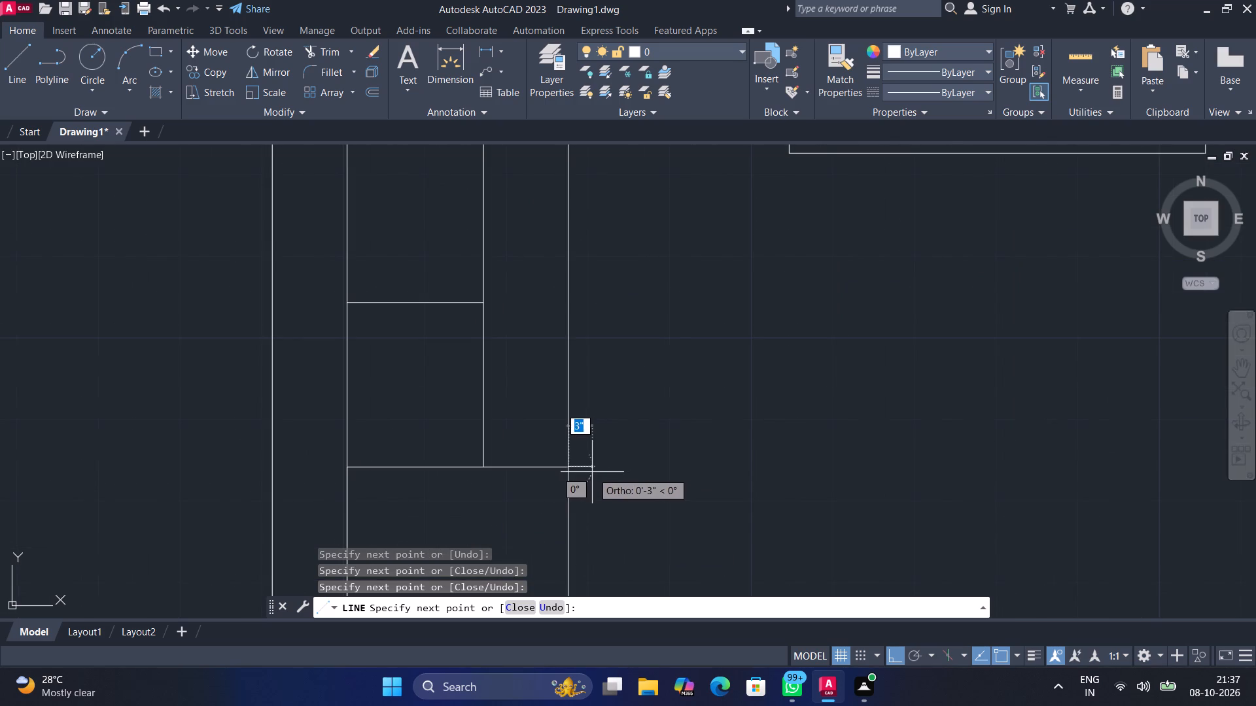
pyautogui.click(592, 472)
pyautogui.scroll(-1, 580, 534)
pyautogui.moveTo(580, 532); pyautogui.dragTo(580, 527, button='middle')
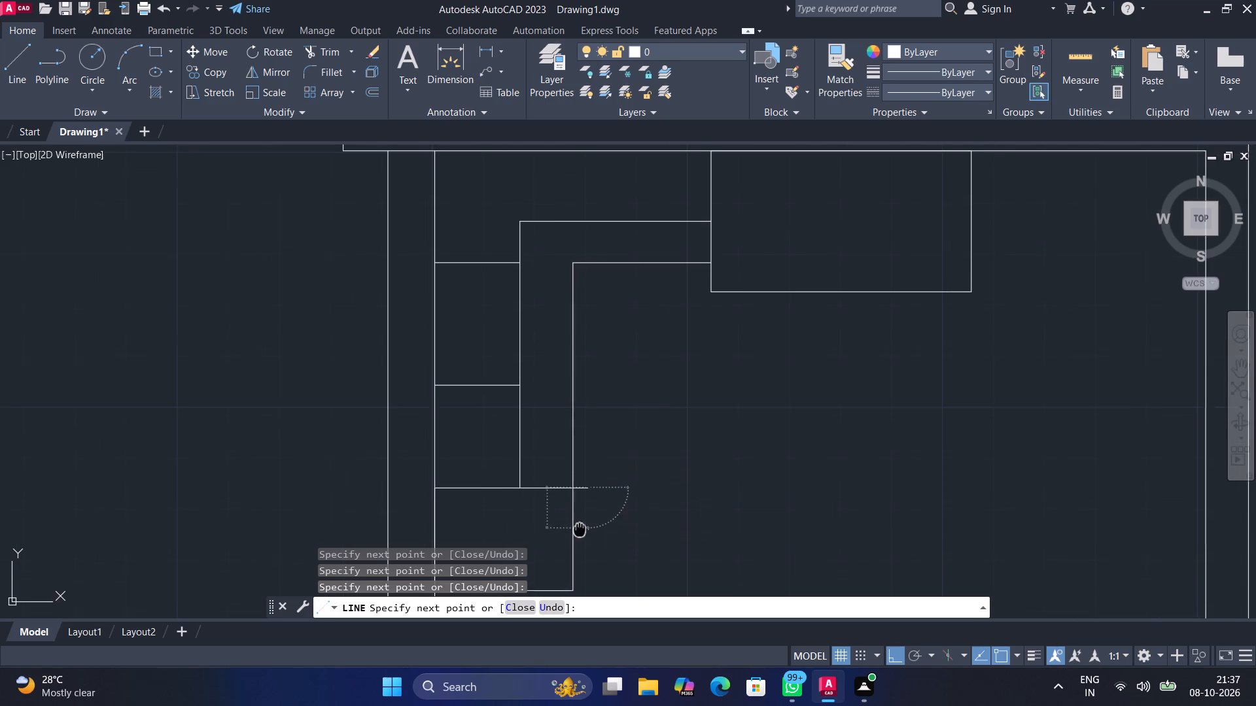
pyautogui.moveTo(580, 527); pyautogui.dragTo(587, 491, button='middle')
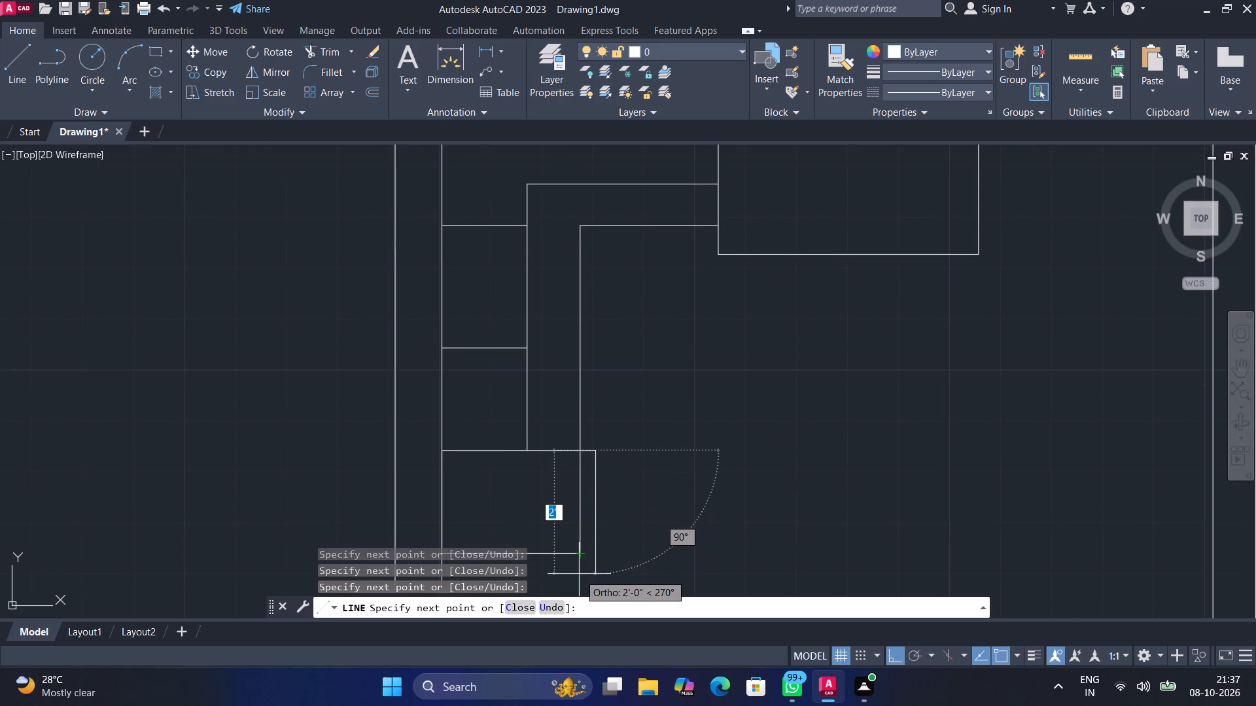
pyautogui.click(593, 553)
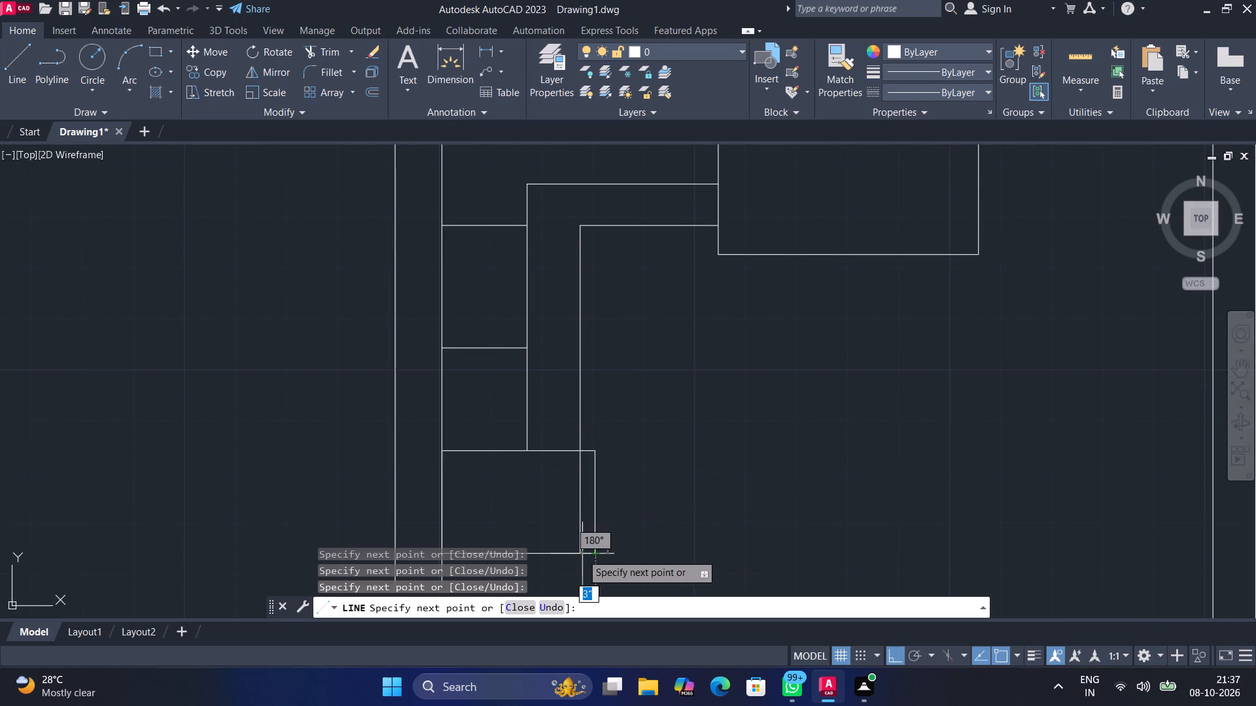
pyautogui.click(576, 554)
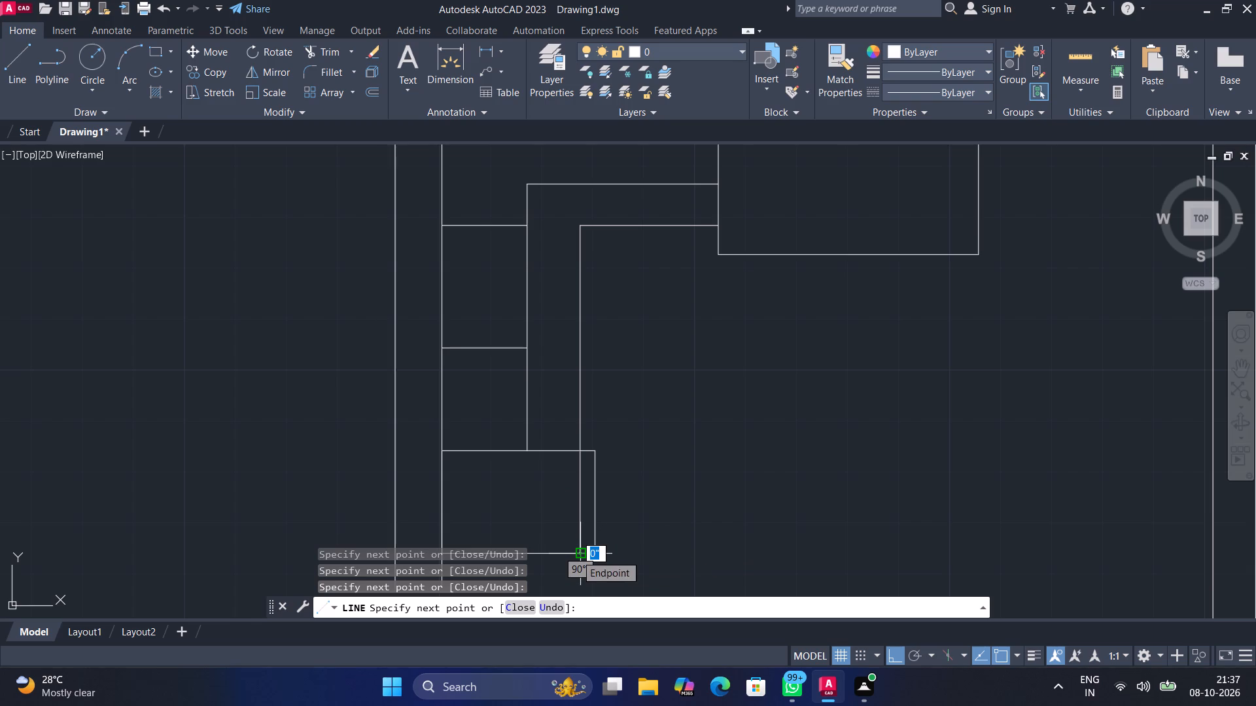
# Draw two small horizontal brackets, each about 3" long and 1" thick, about 11" apart on the outer right edge of the lower box's strip.
pyautogui.click(26, 65)
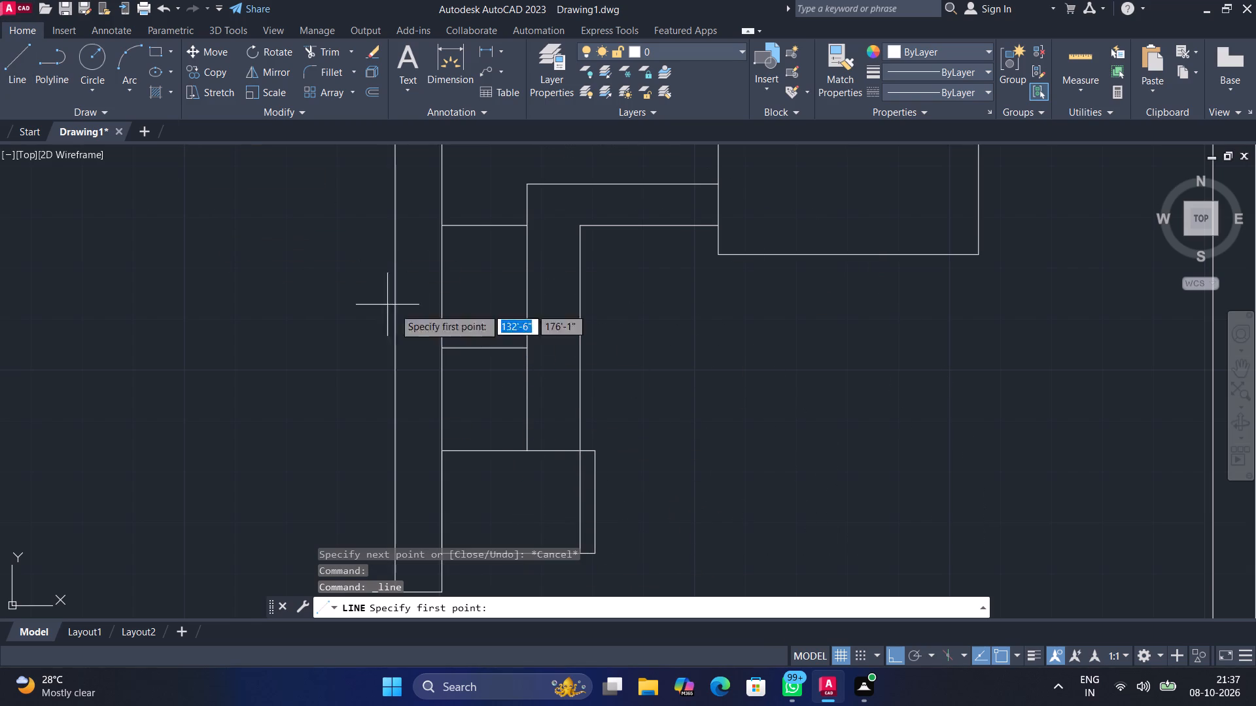
pyautogui.moveTo(646, 465); pyautogui.dragTo(650, 381, button='middle')
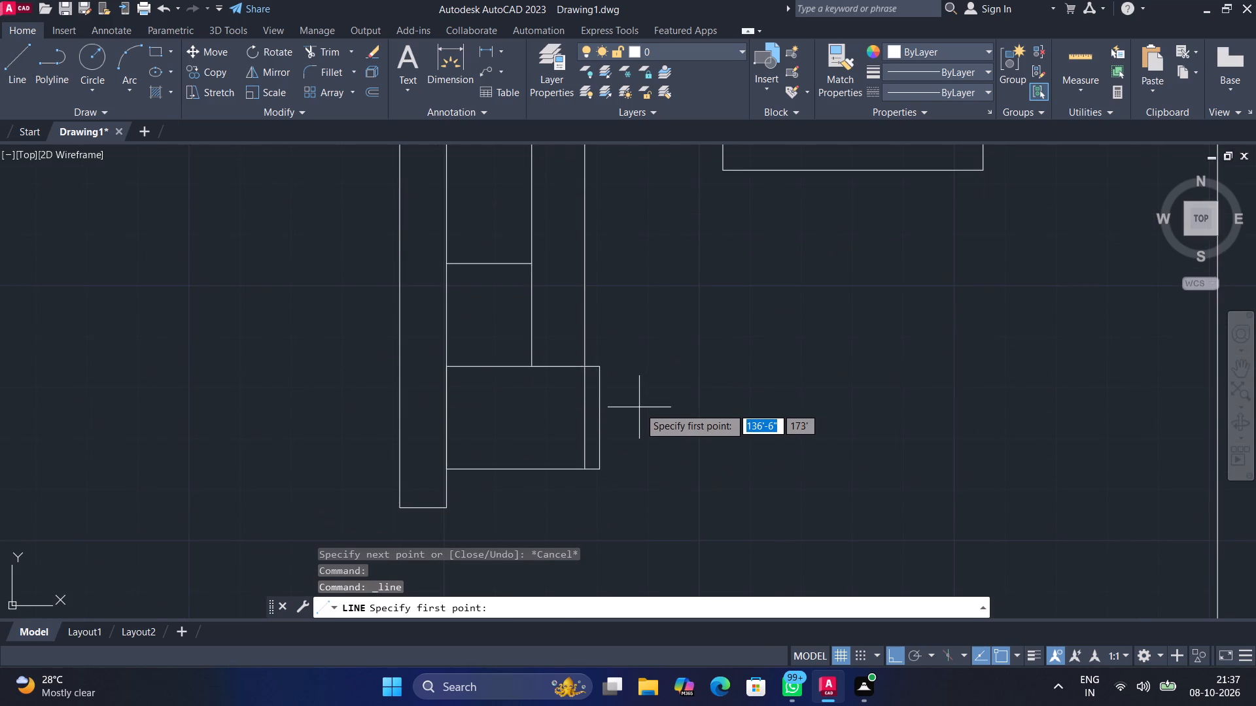
pyautogui.scroll(1, 639, 407)
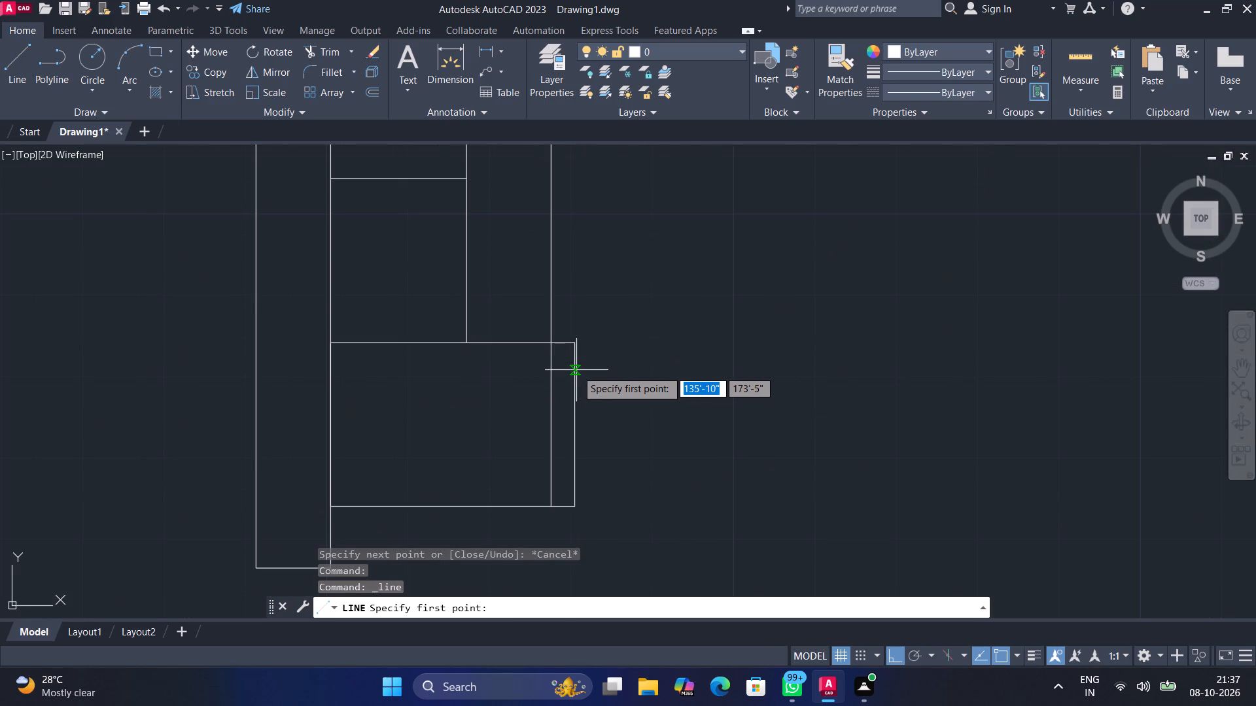
pyautogui.click(576, 370)
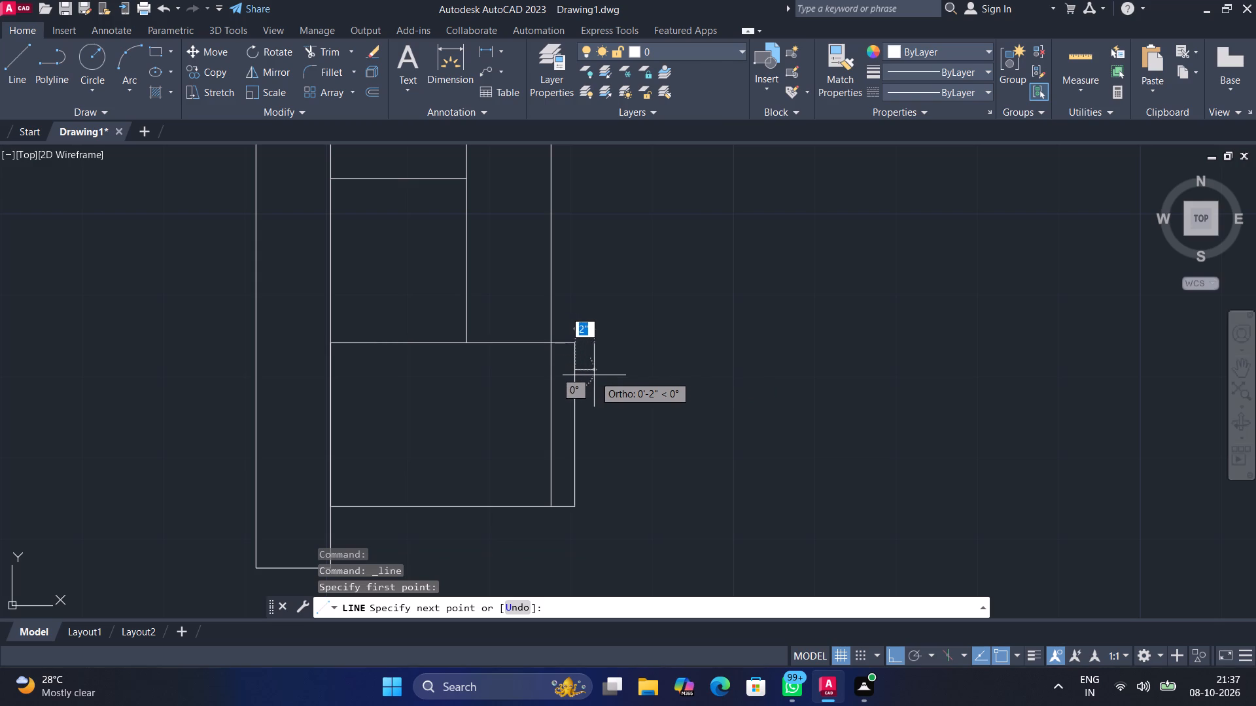
pyautogui.scroll(1, 601, 375)
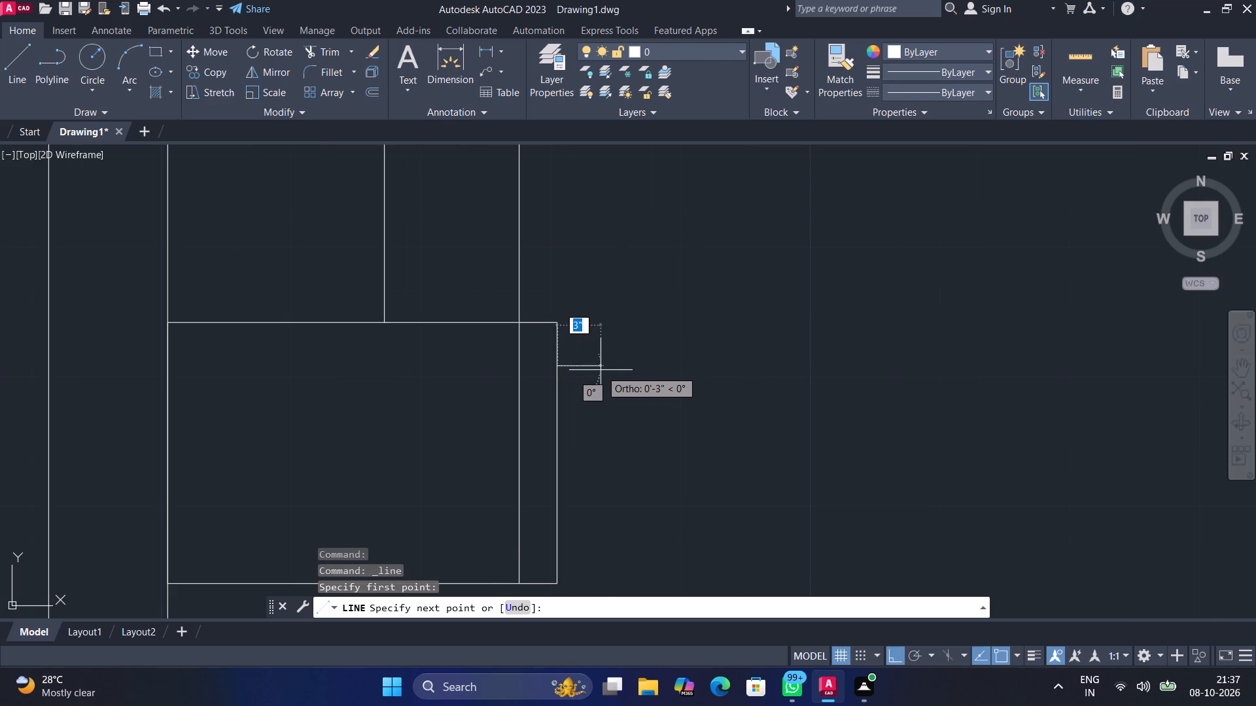
pyautogui.click(601, 370)
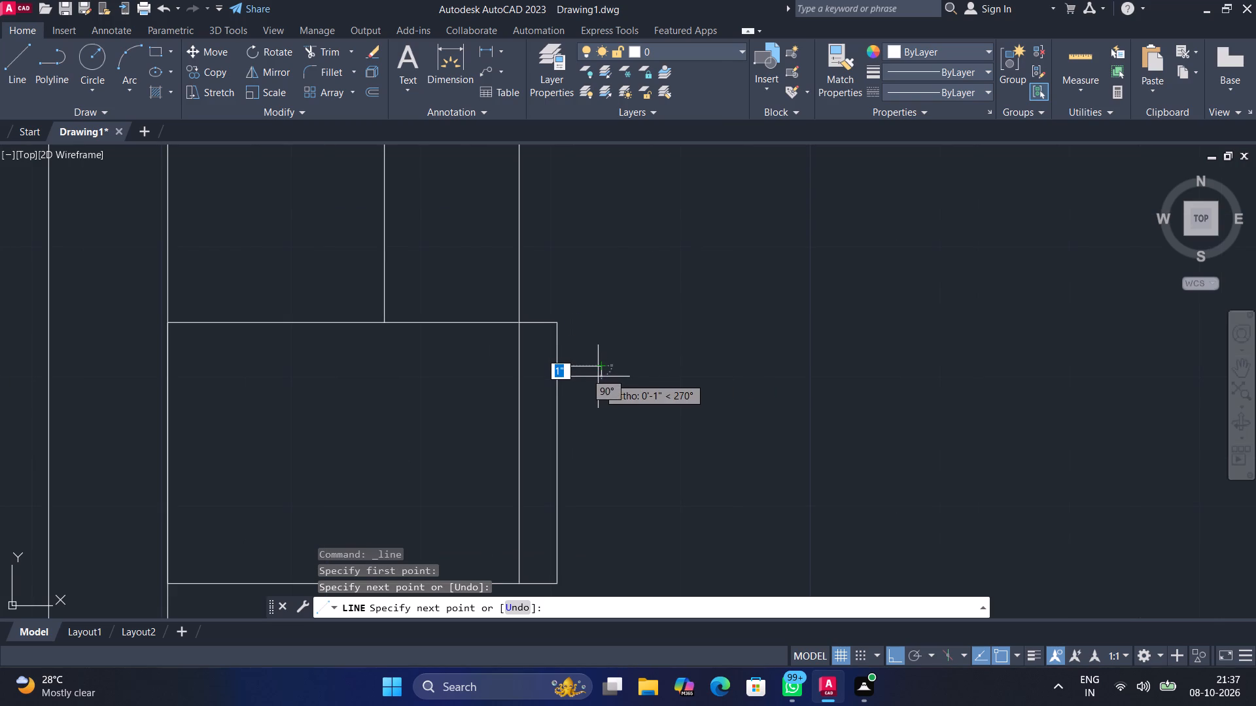
pyautogui.click(598, 377)
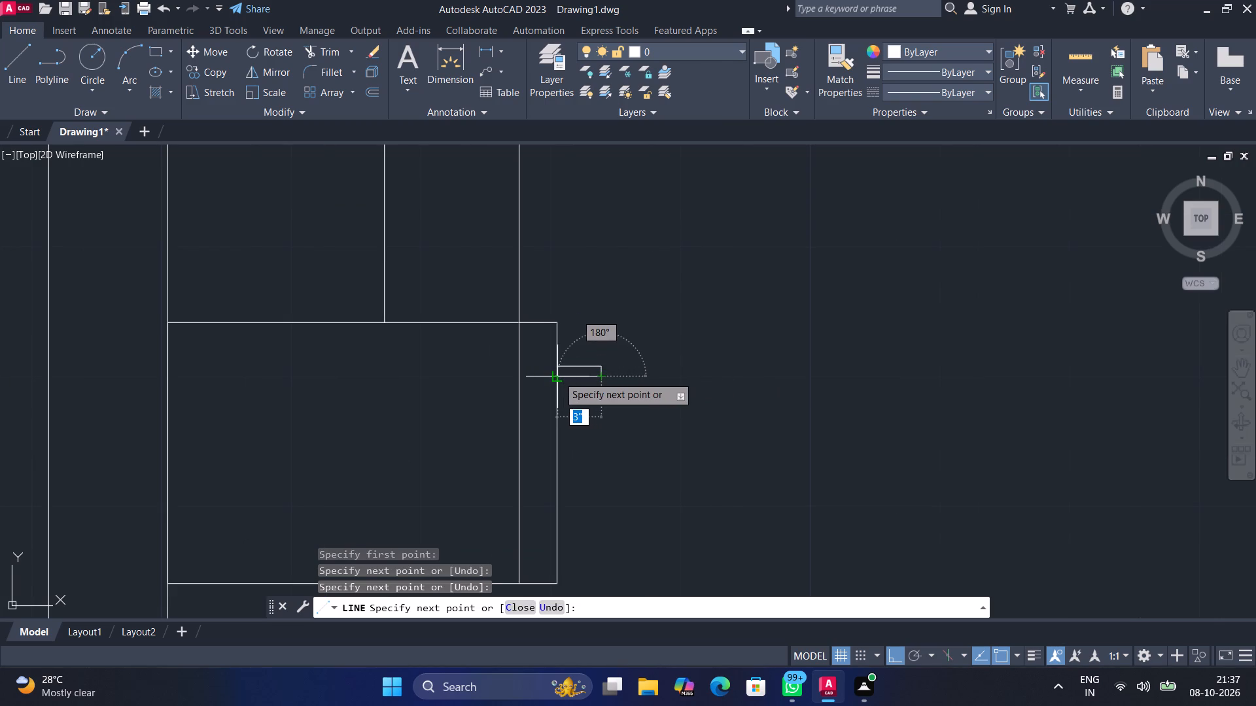
pyautogui.click(558, 376)
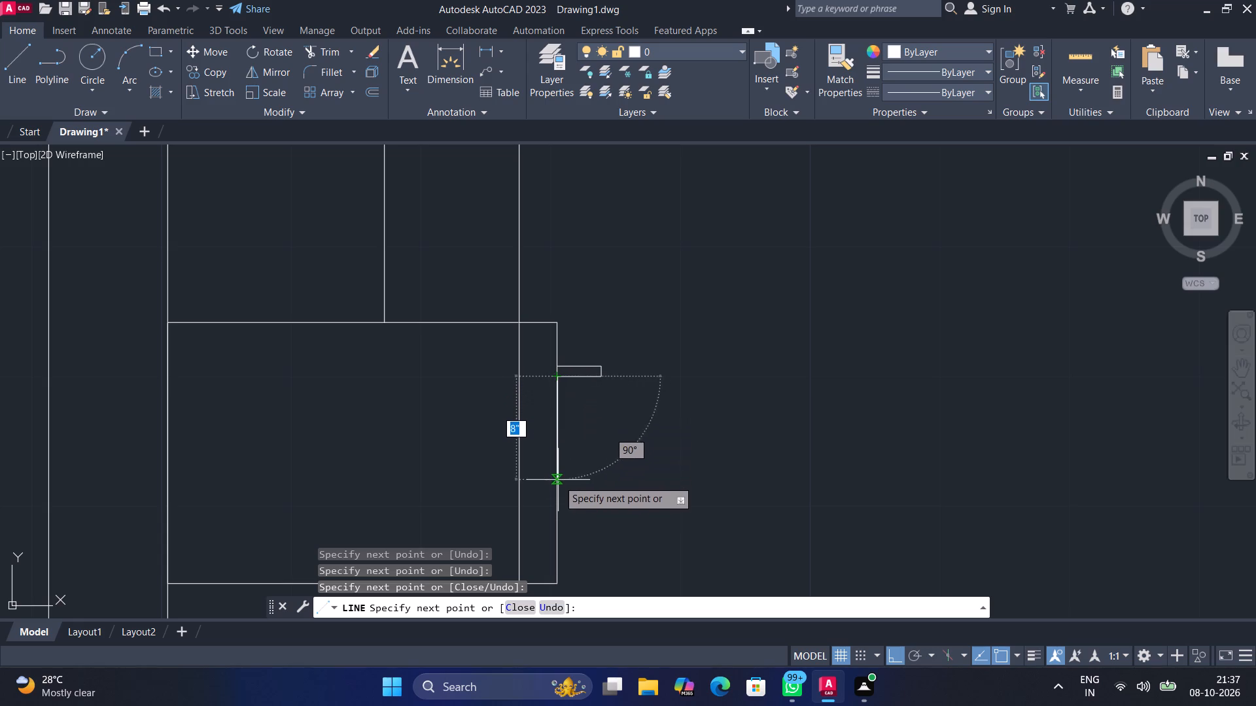
pyautogui.click(558, 522)
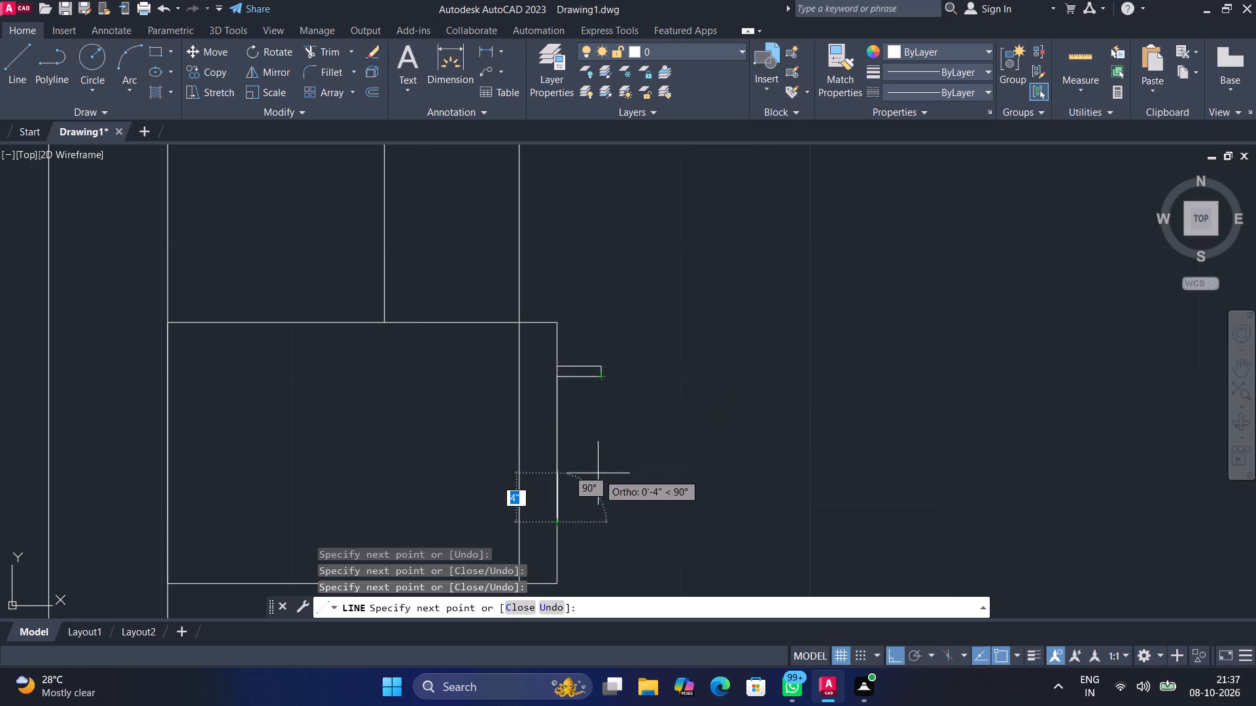
pyautogui.click(601, 524)
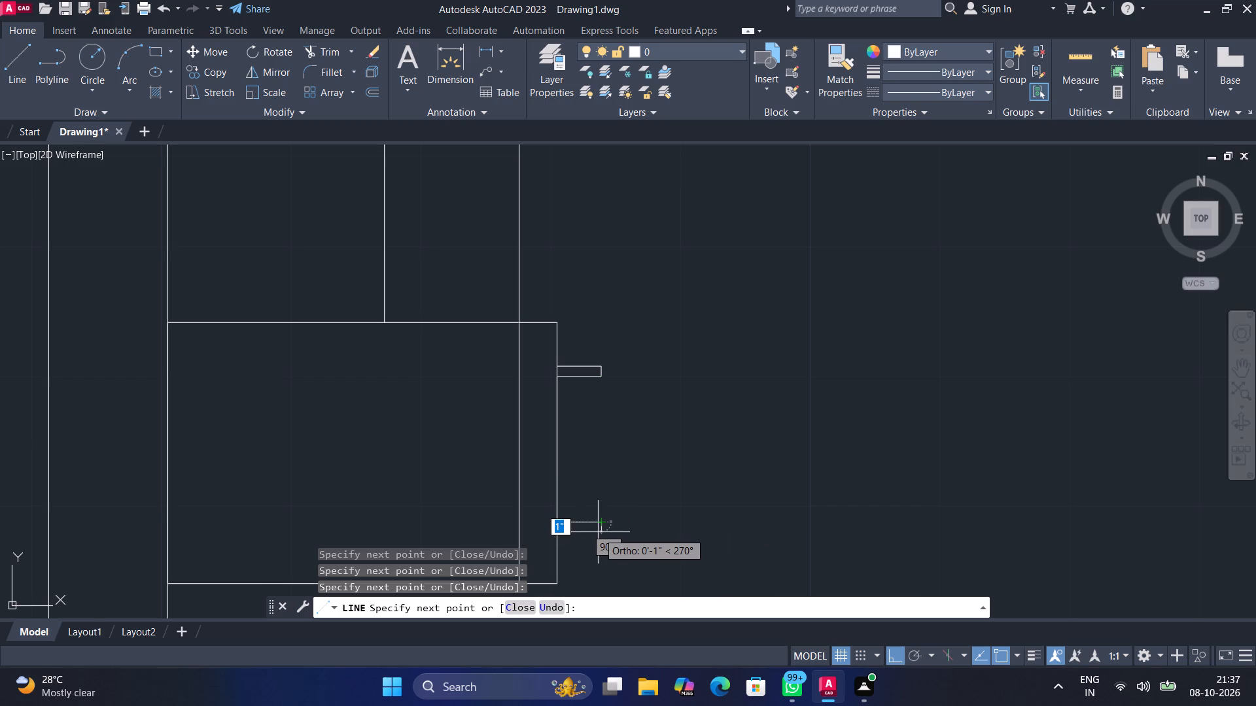
pyautogui.click(598, 532)
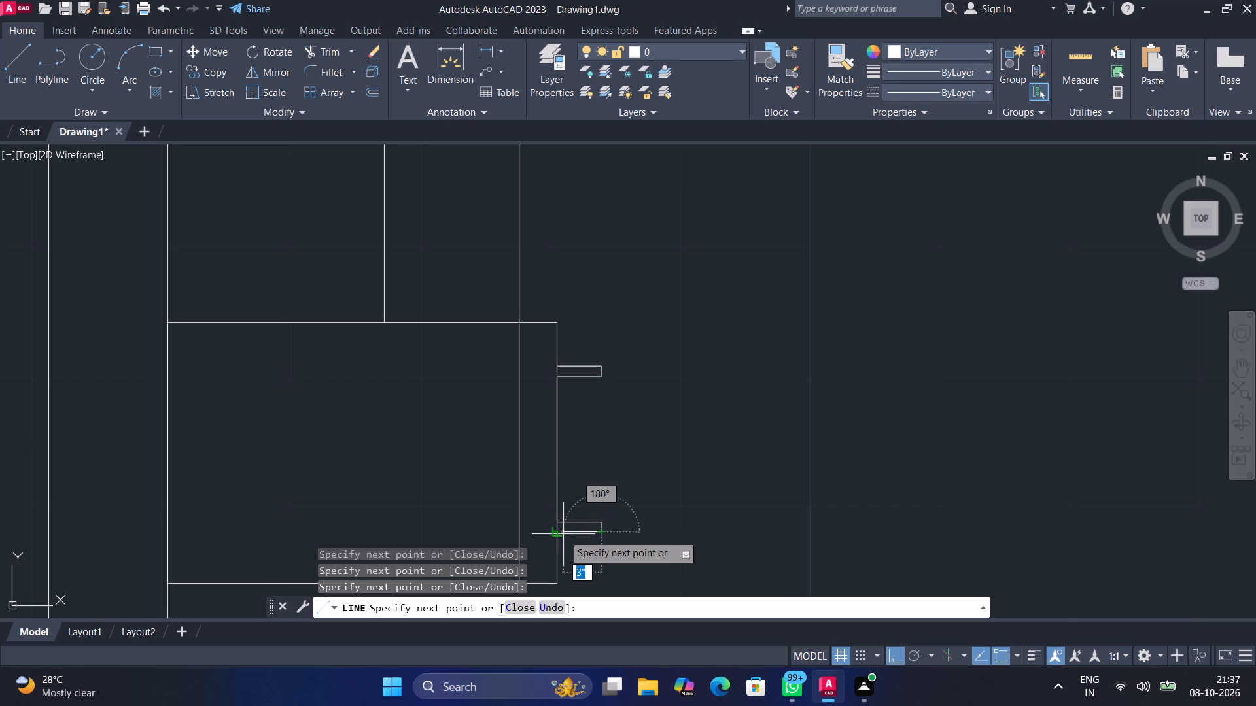
pyautogui.click(555, 532)
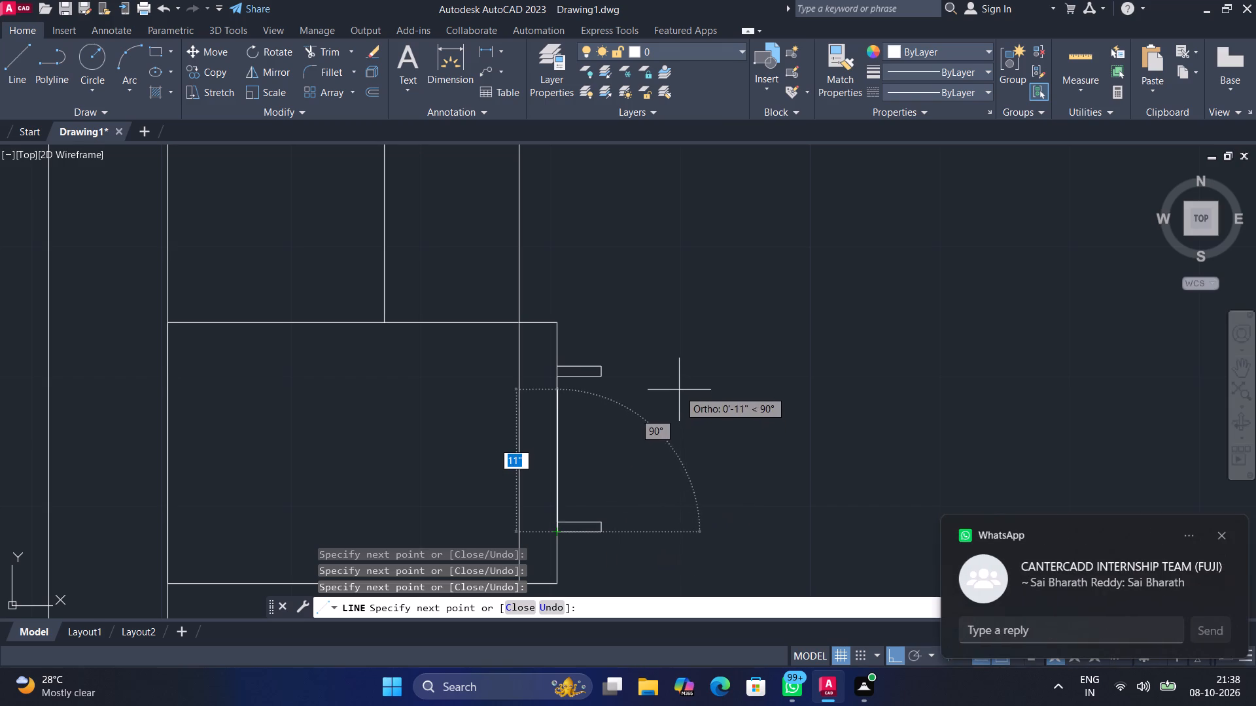
# Draw a thin vertical bar about 1'-3" tall and 1" wide across the outer ends of the two brackets, extending slightly past both.
pyautogui.click(29, 70)
pyautogui.click(12, 71)
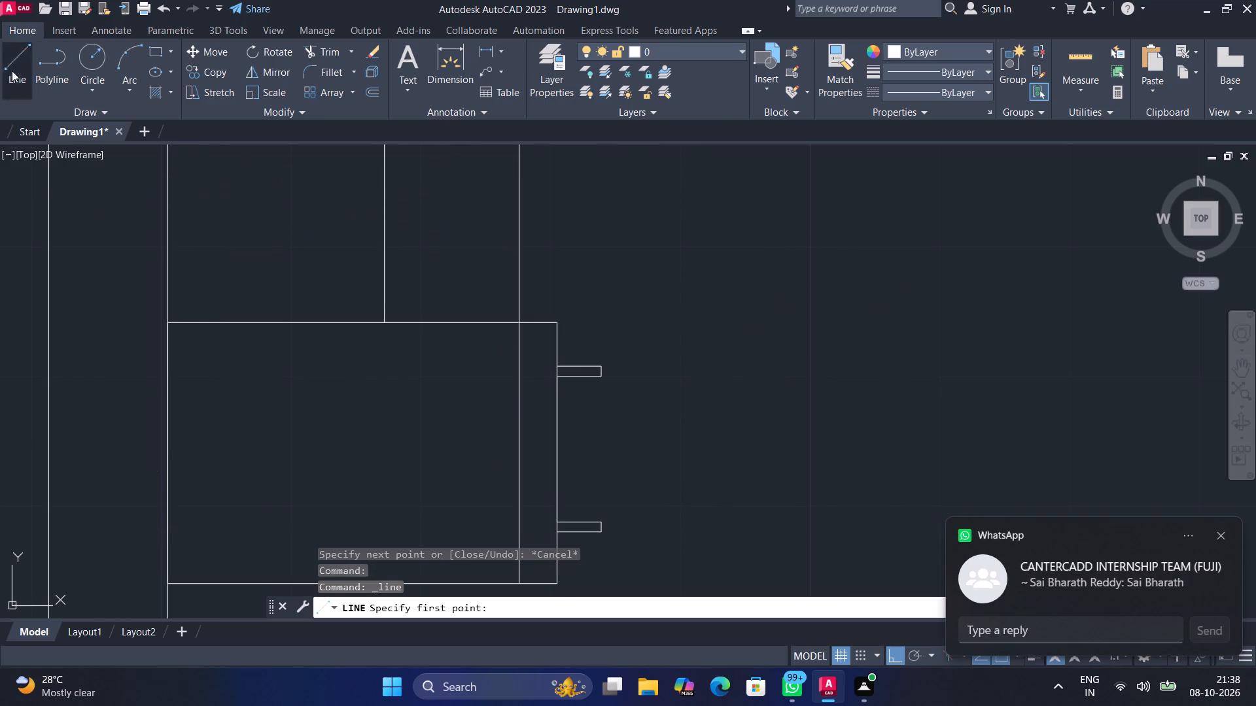
pyautogui.moveTo(334, 424); pyautogui.dragTo(336, 333, button='middle')
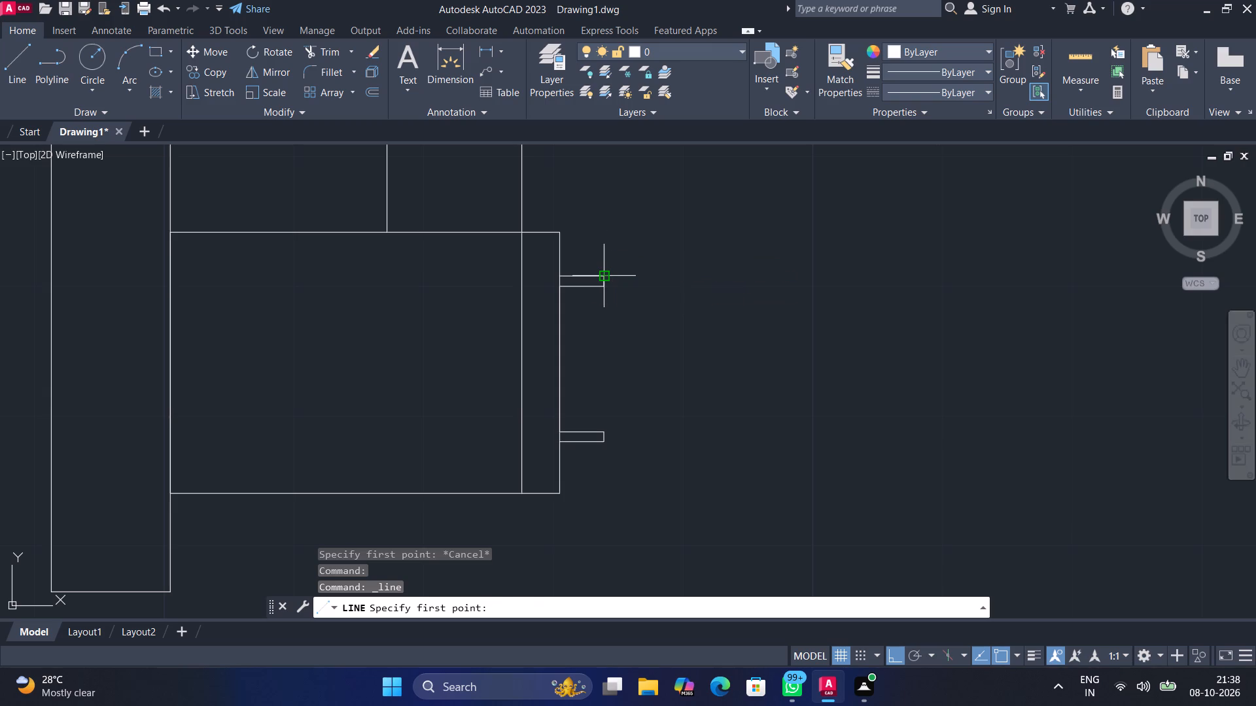
pyautogui.click(608, 275)
pyautogui.click(612, 258)
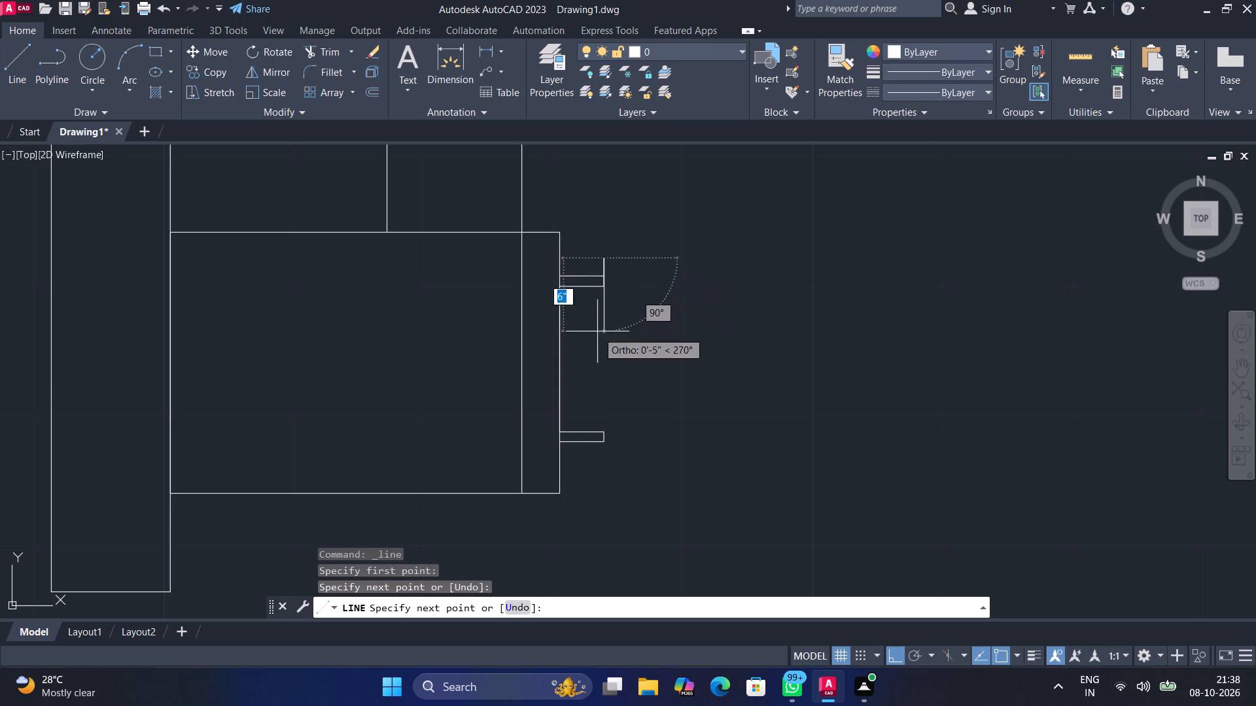
pyautogui.click(602, 456)
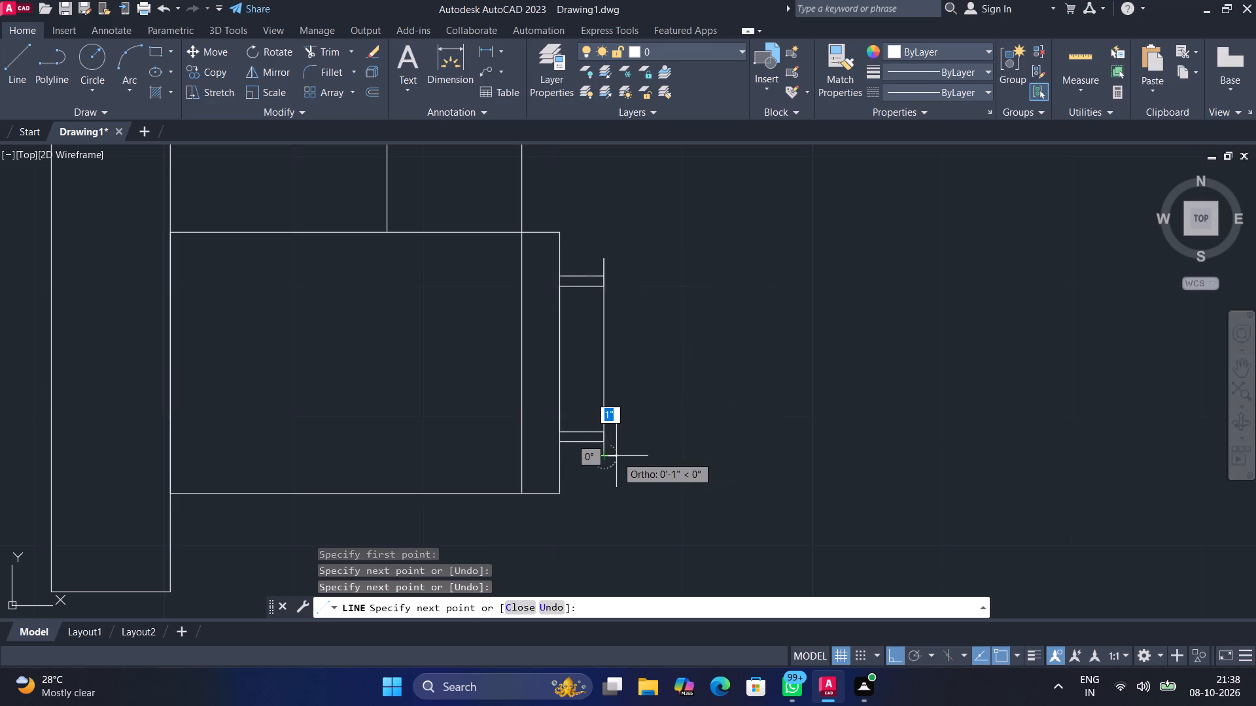
pyautogui.click(616, 456)
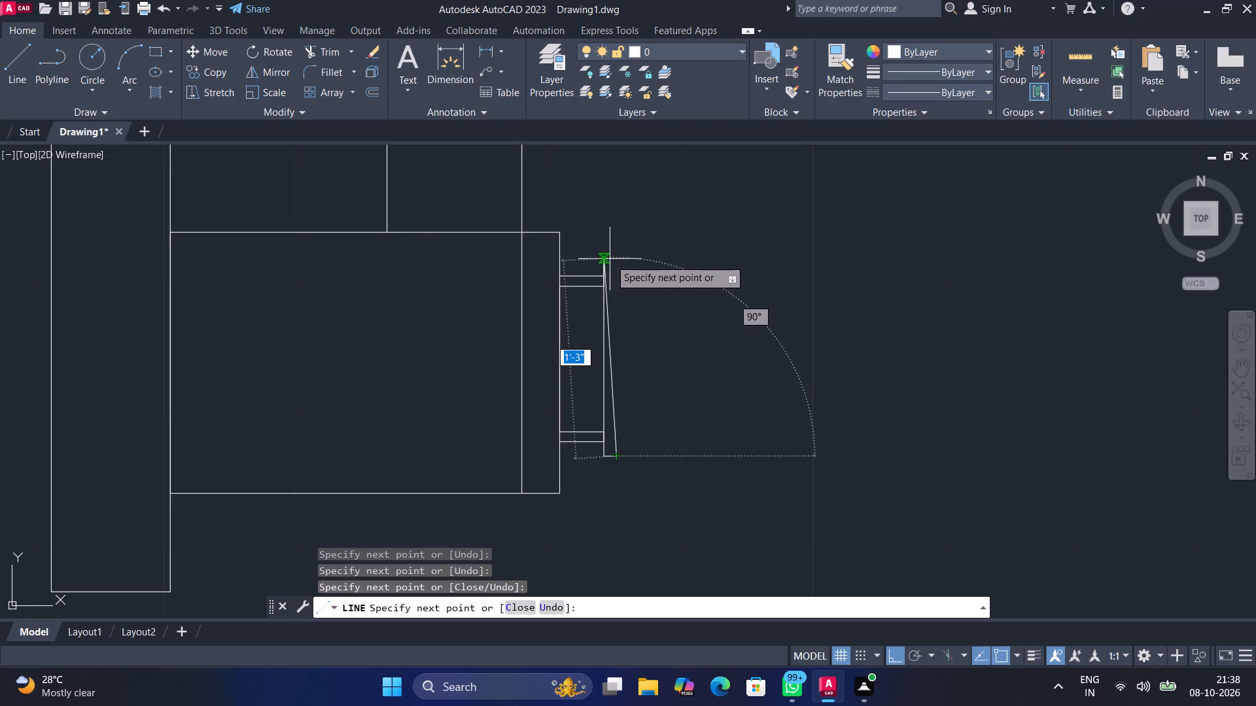
pyautogui.click(615, 259)
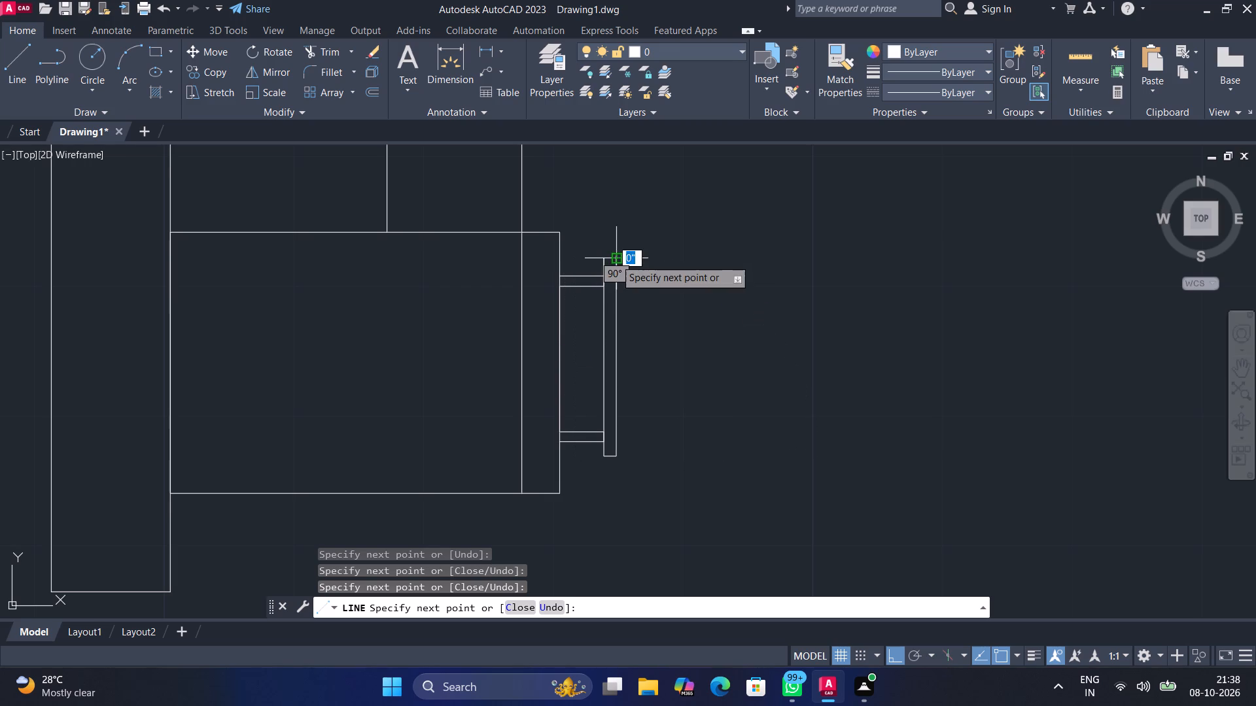
pyautogui.click(602, 259)
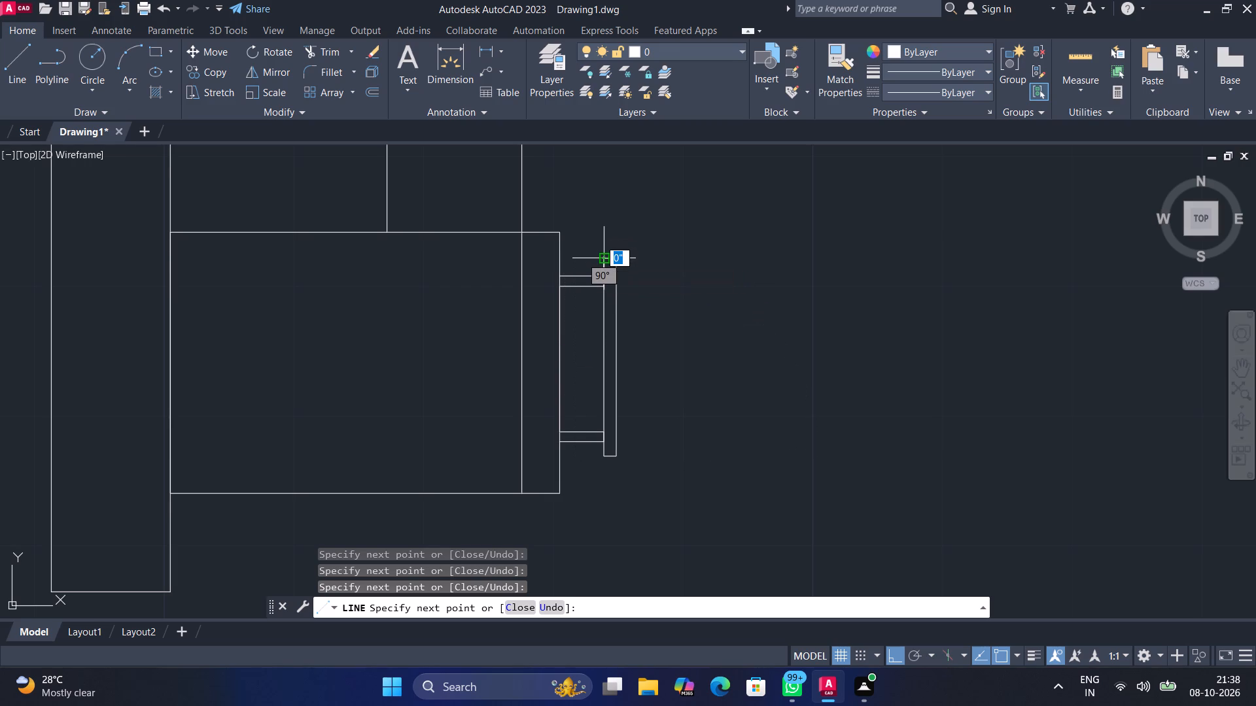
pyautogui.press('Escape')
pyautogui.press('Escape')
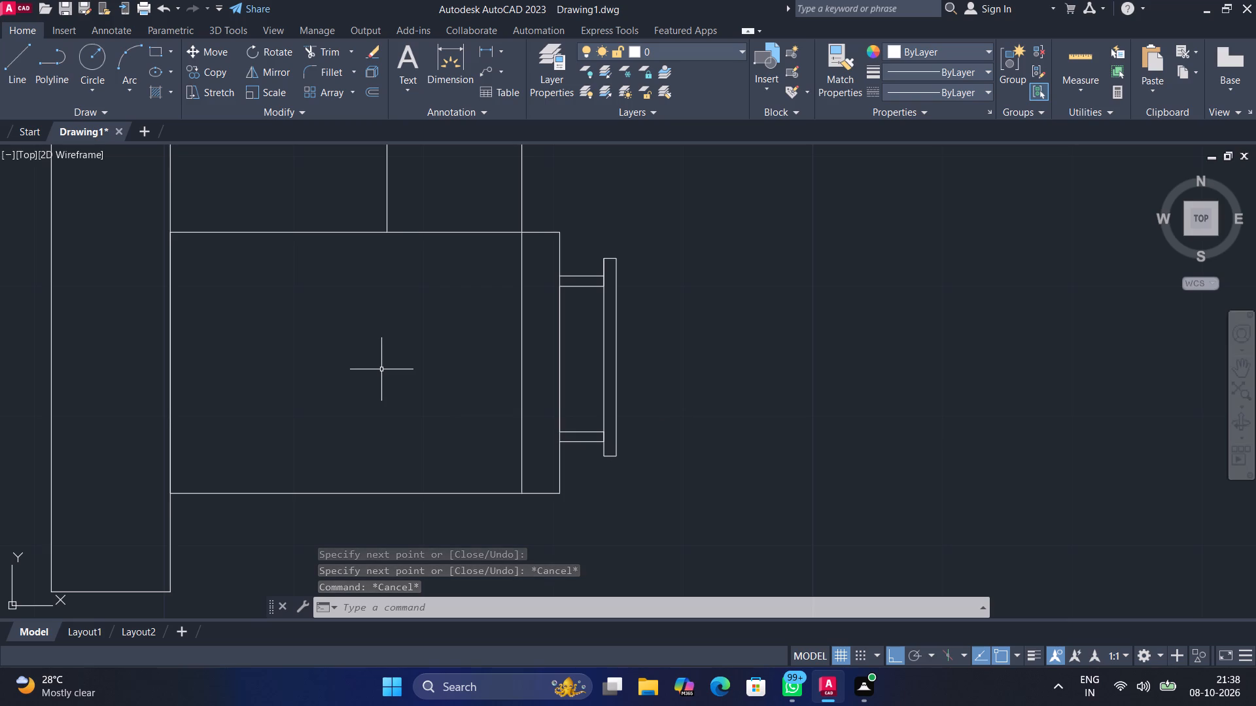
# Draw a counter outline from the upper box's lower-right corner: about 2'-4" right, 4'-9" down, and right to the inner right wall line.
pyautogui.scroll(-1, 561, 353)
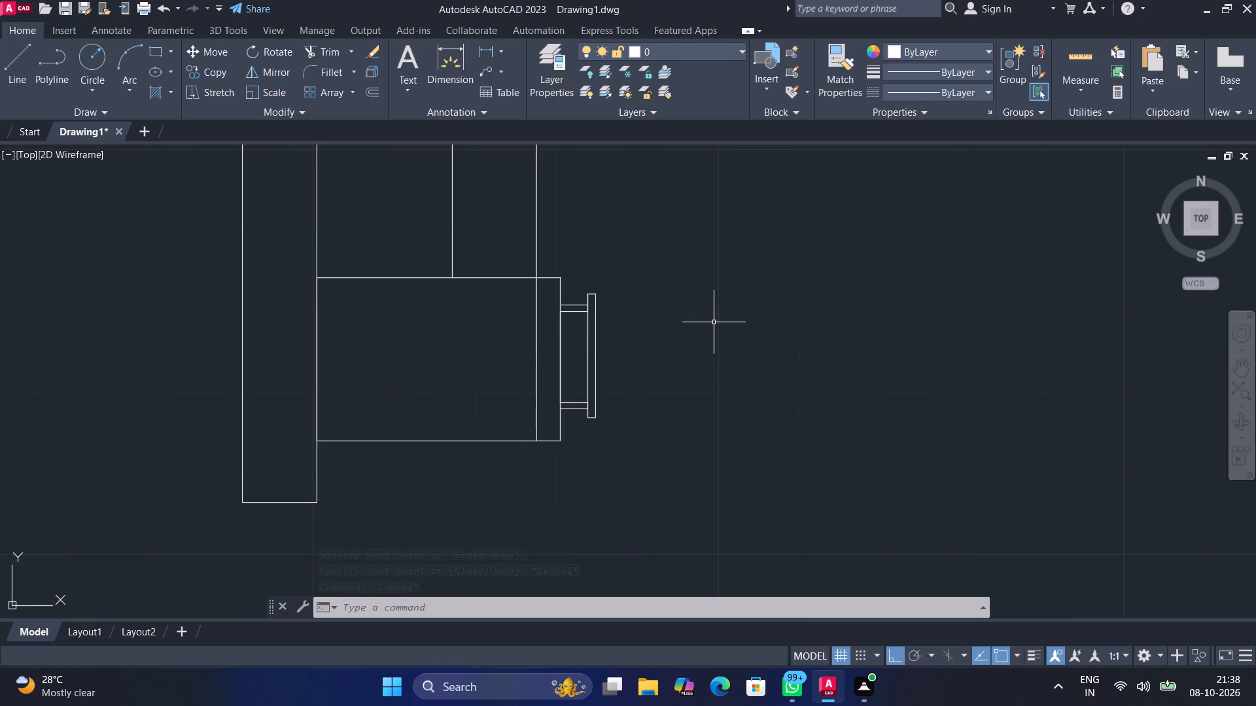
pyautogui.scroll(-2, 706, 329)
pyautogui.moveTo(750, 319); pyautogui.dragTo(703, 337, button='middle')
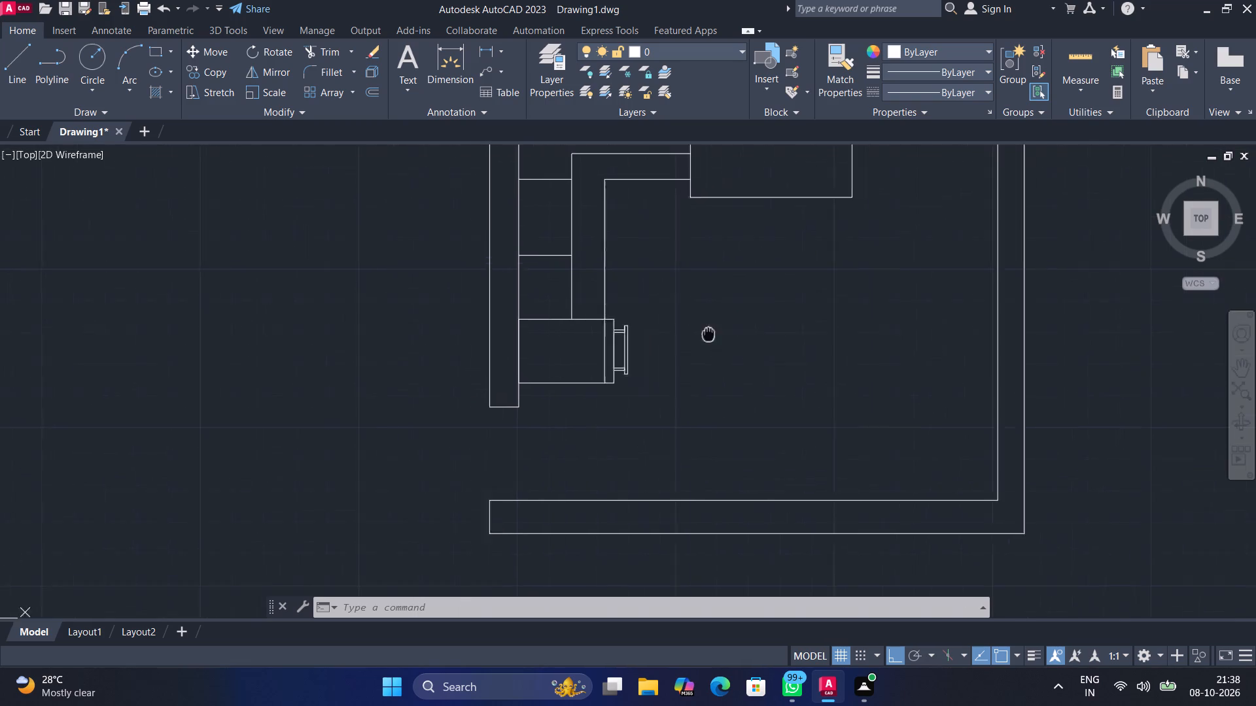
pyautogui.moveTo(703, 337); pyautogui.dragTo(540, 401, button='middle')
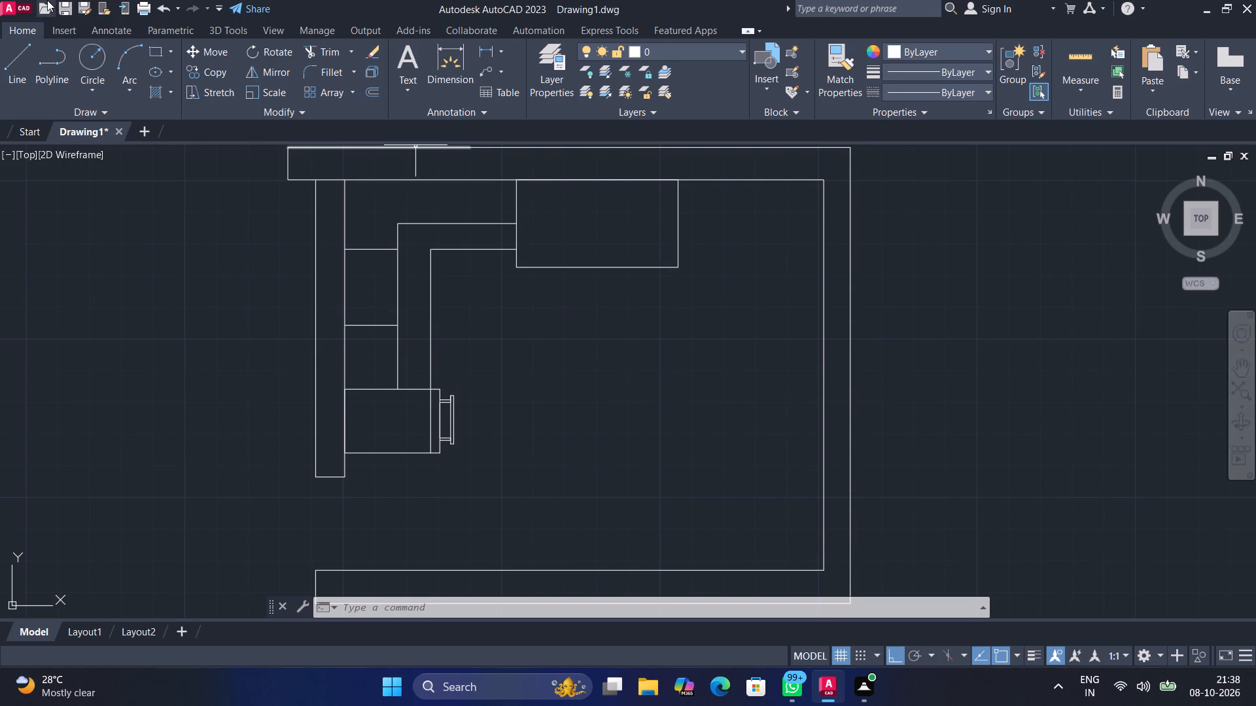
pyautogui.click(17, 58)
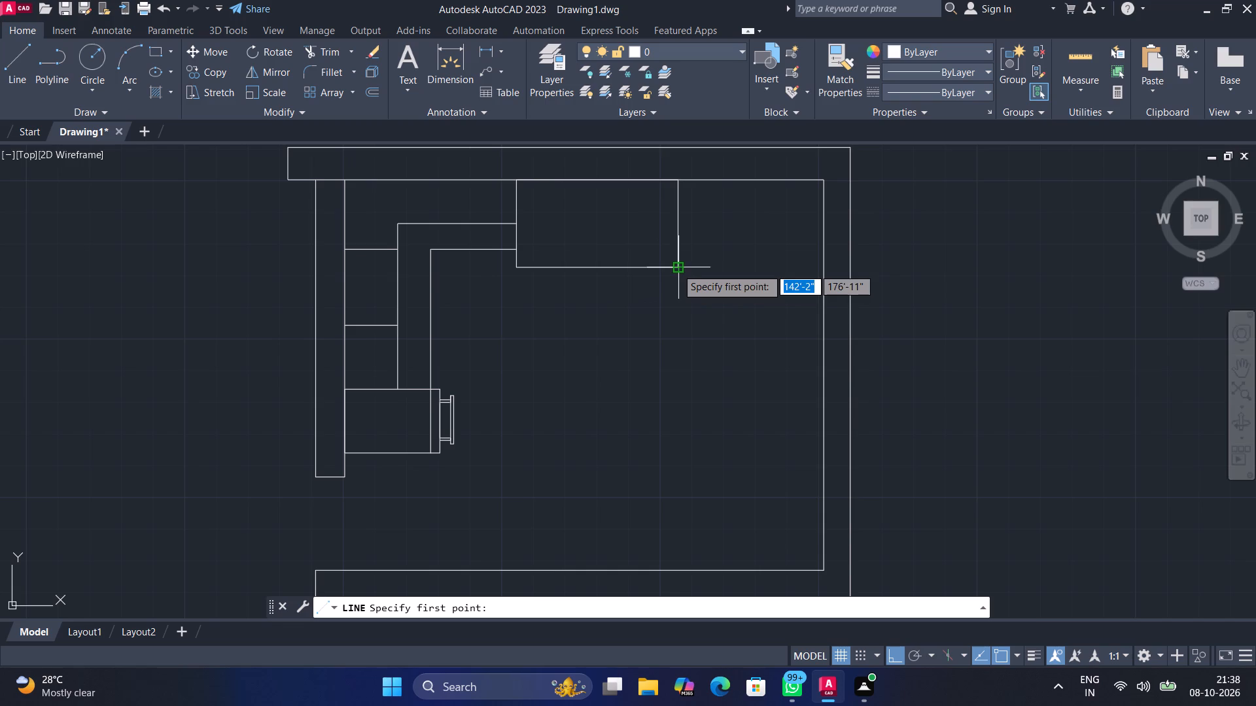
pyautogui.click(676, 268)
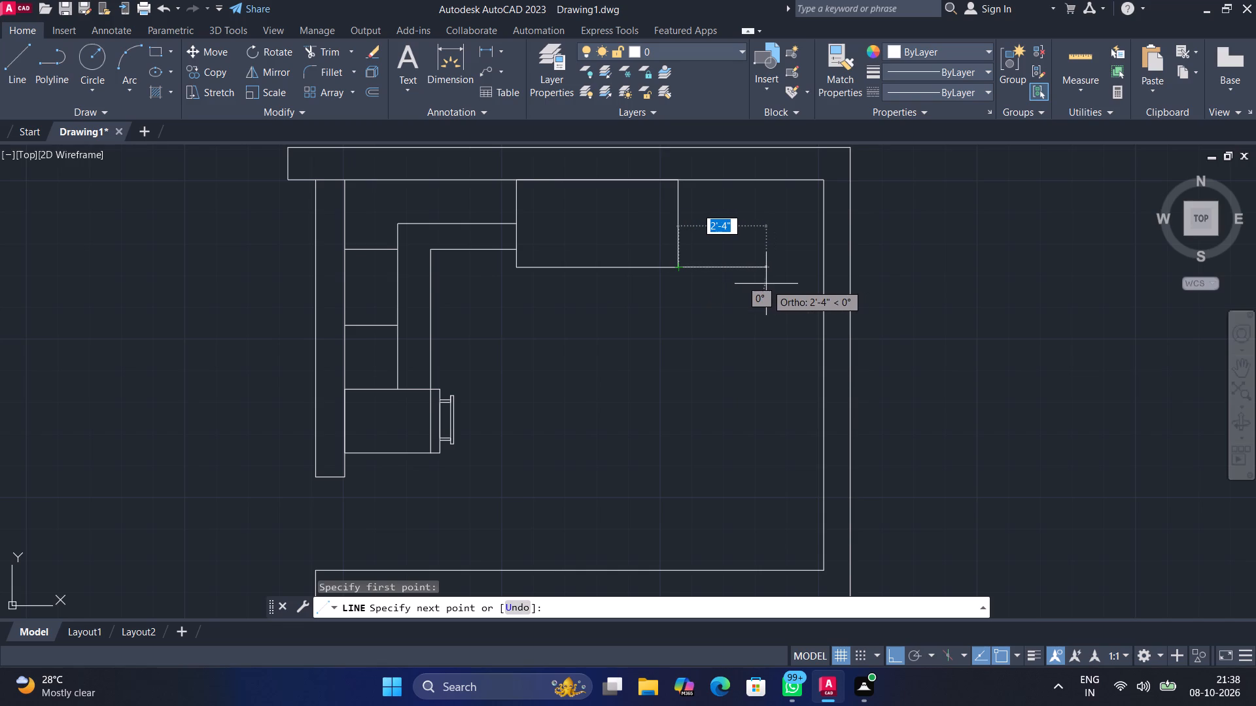
pyautogui.click(766, 284)
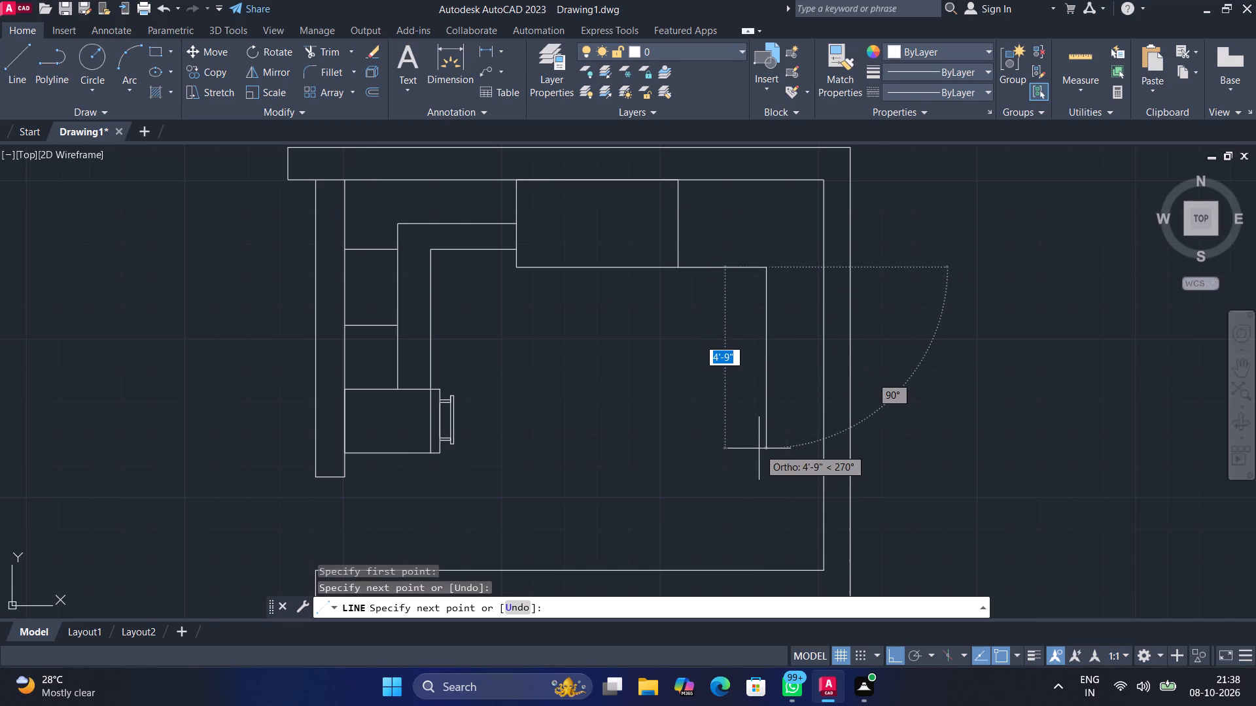
pyautogui.click(759, 448)
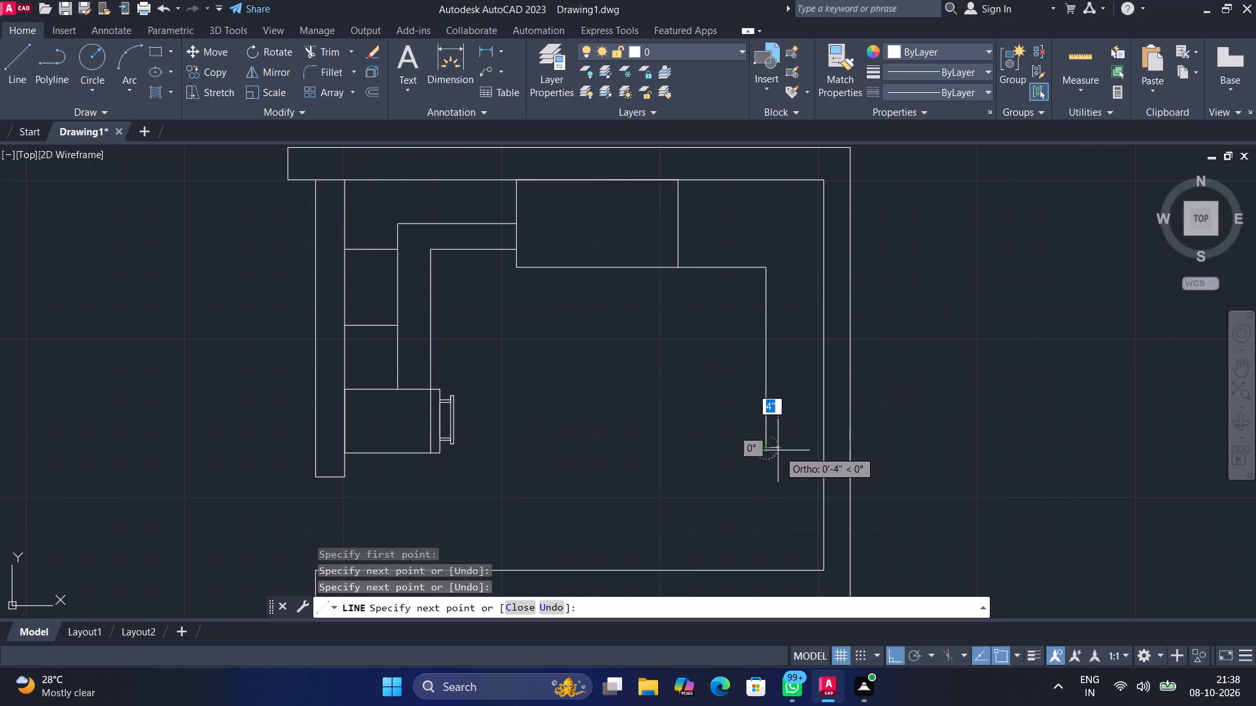
pyautogui.click(826, 451)
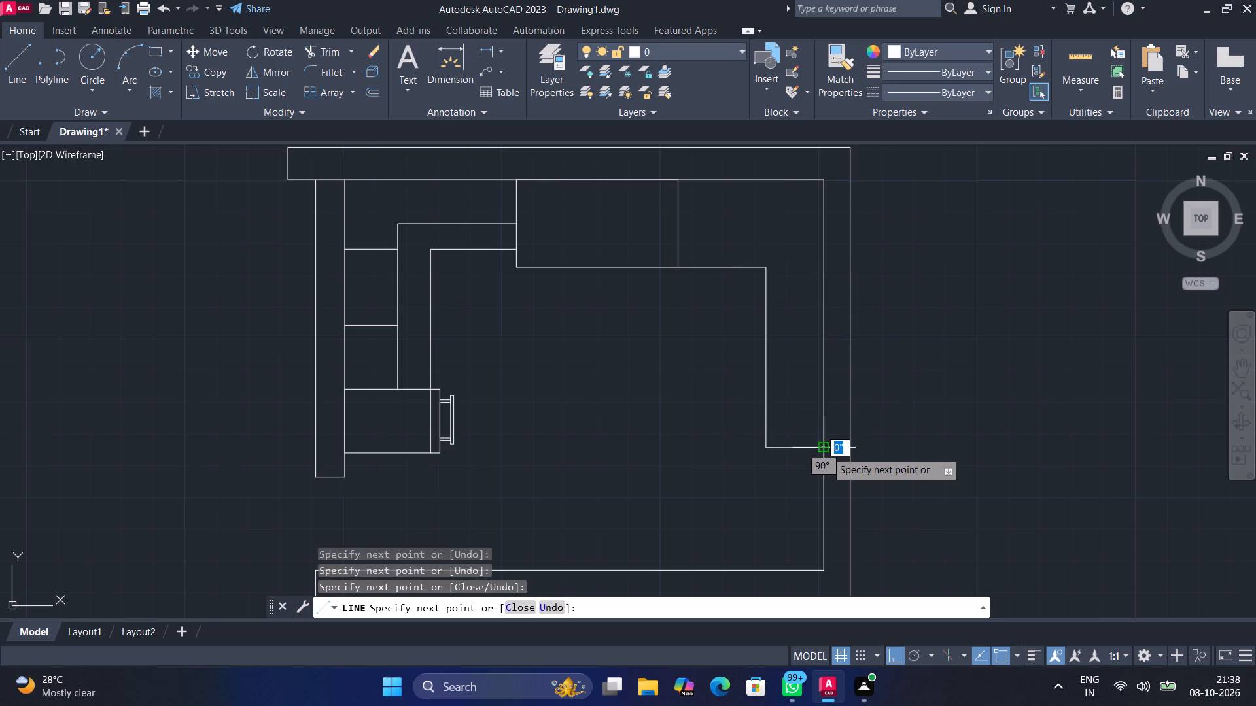
# Divide the right-hand counter with three horizontal lines about 1'-6" long to the inner right wall, the lowest about 1'-5" above its bottom edge.
pyautogui.click(823, 394)
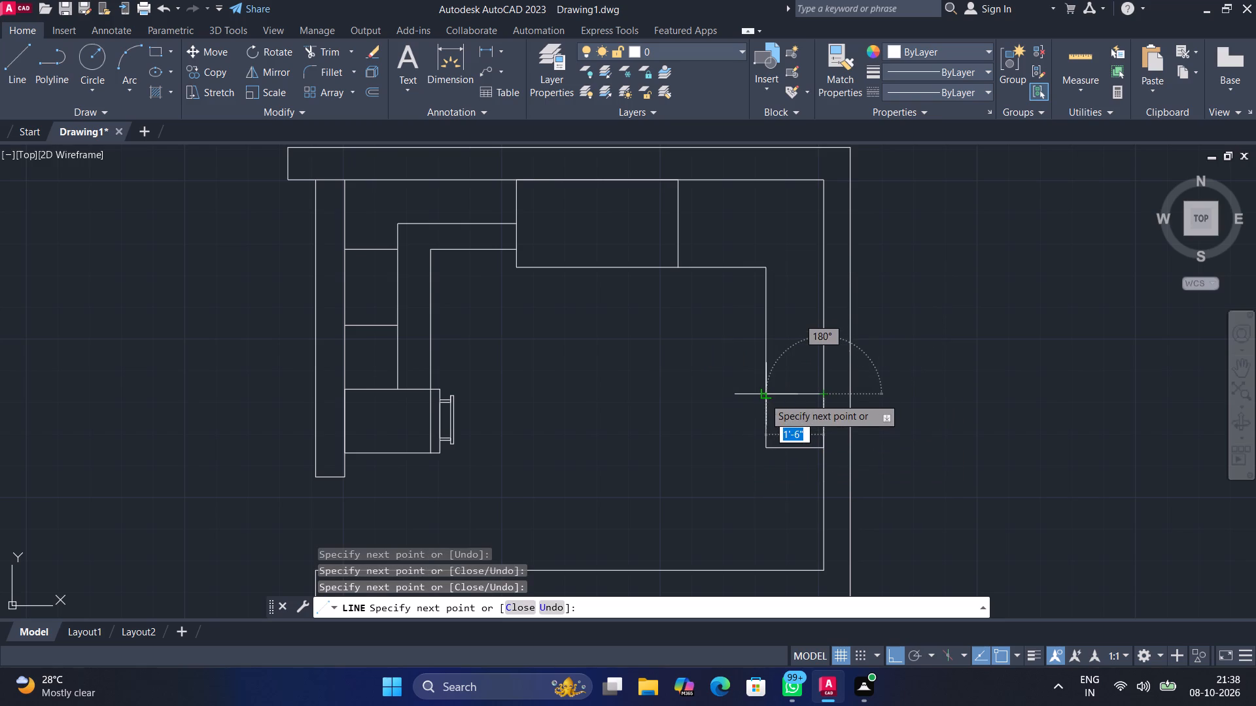
pyautogui.click(765, 397)
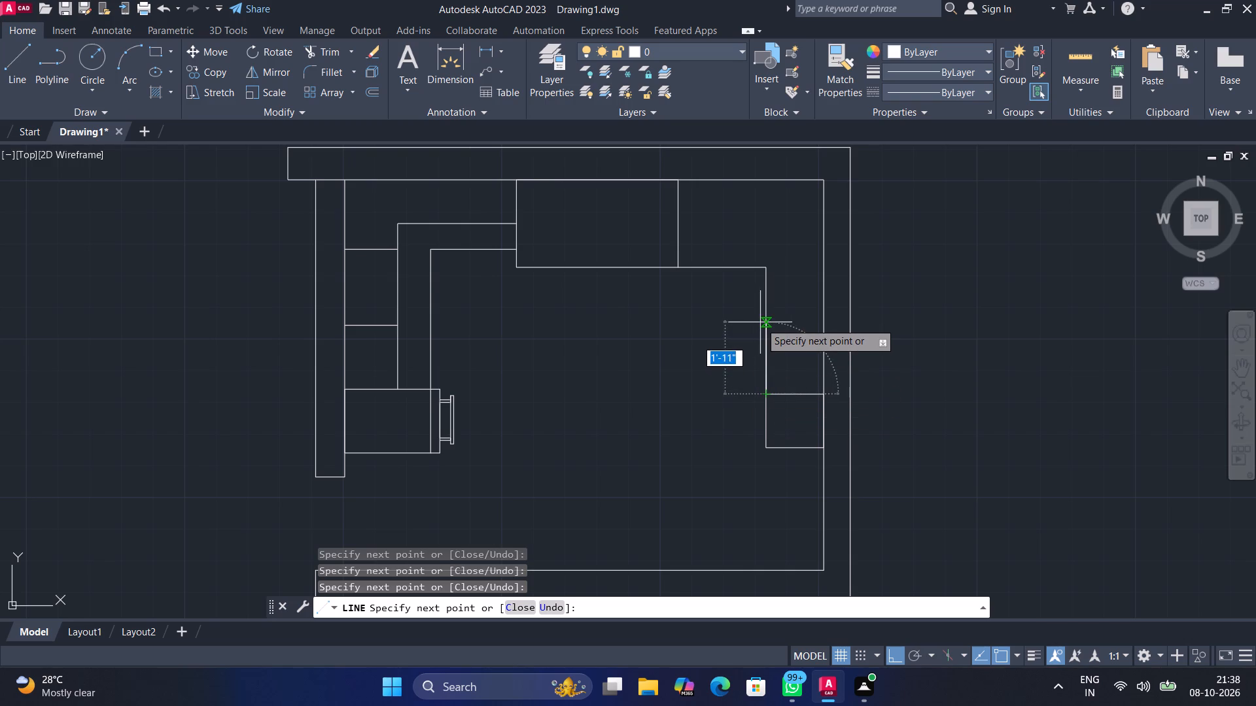
pyautogui.click(765, 326)
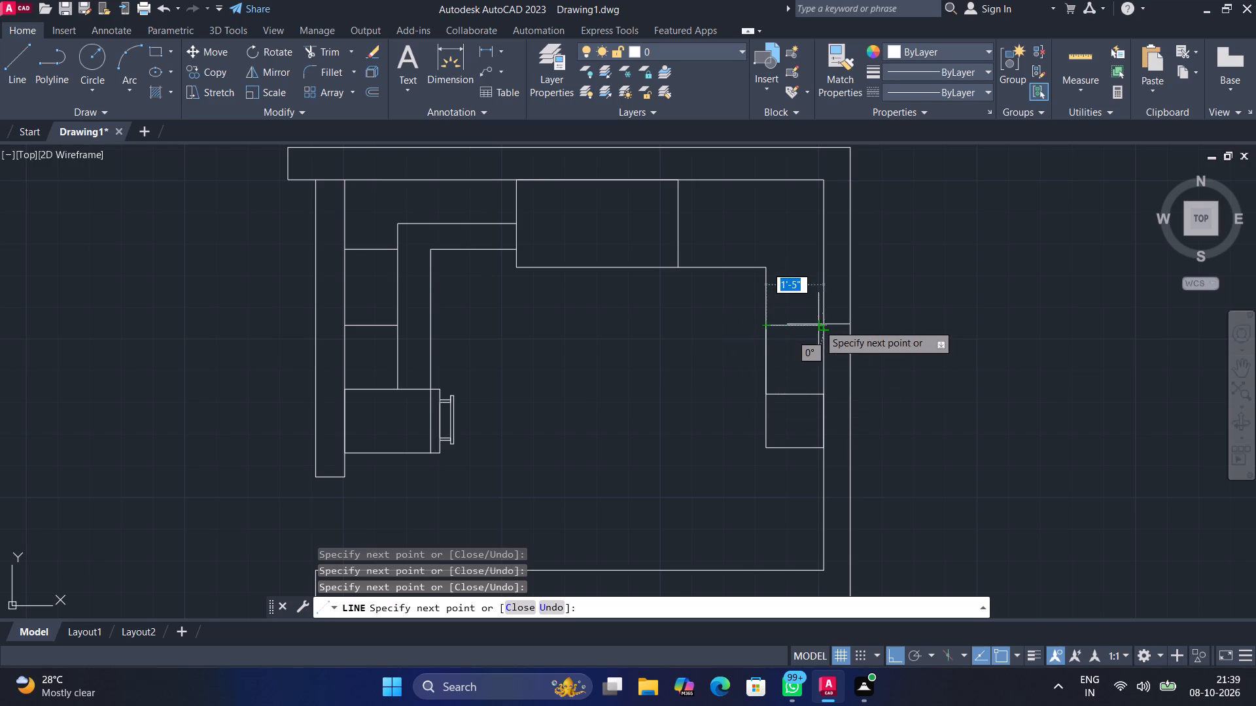
pyautogui.click(823, 326)
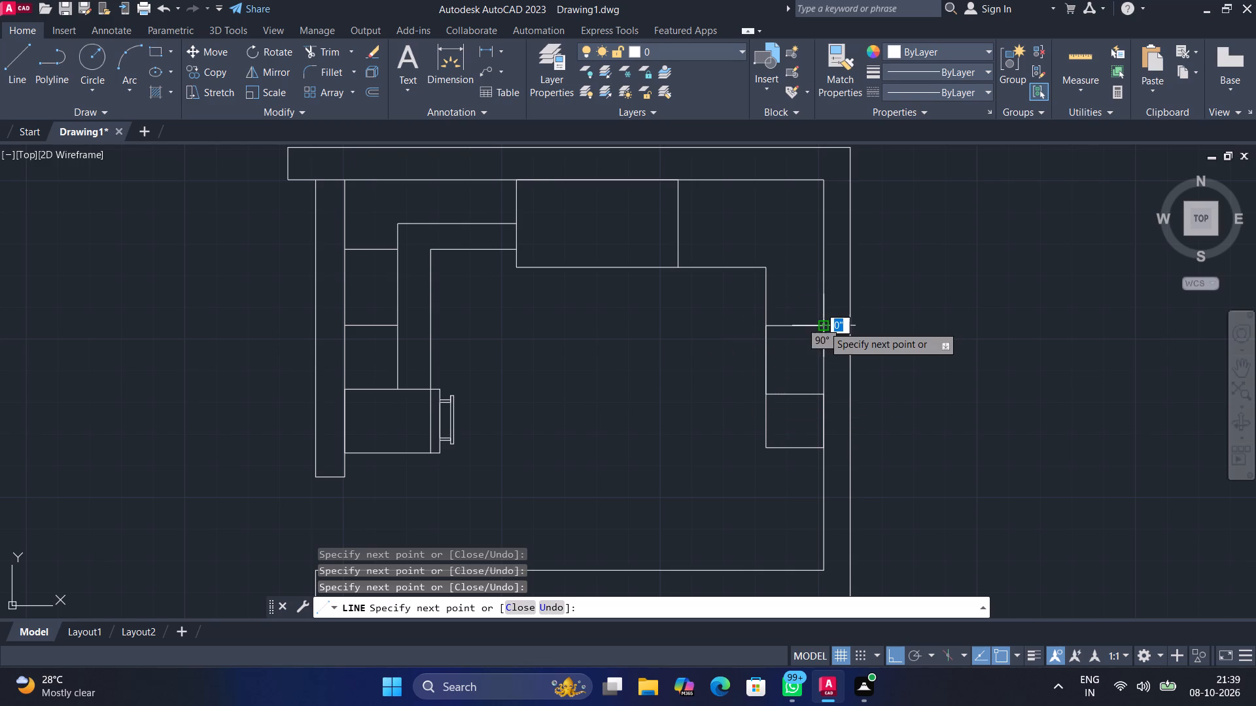
pyautogui.moveTo(821, 290); pyautogui.dragTo(815, 288)
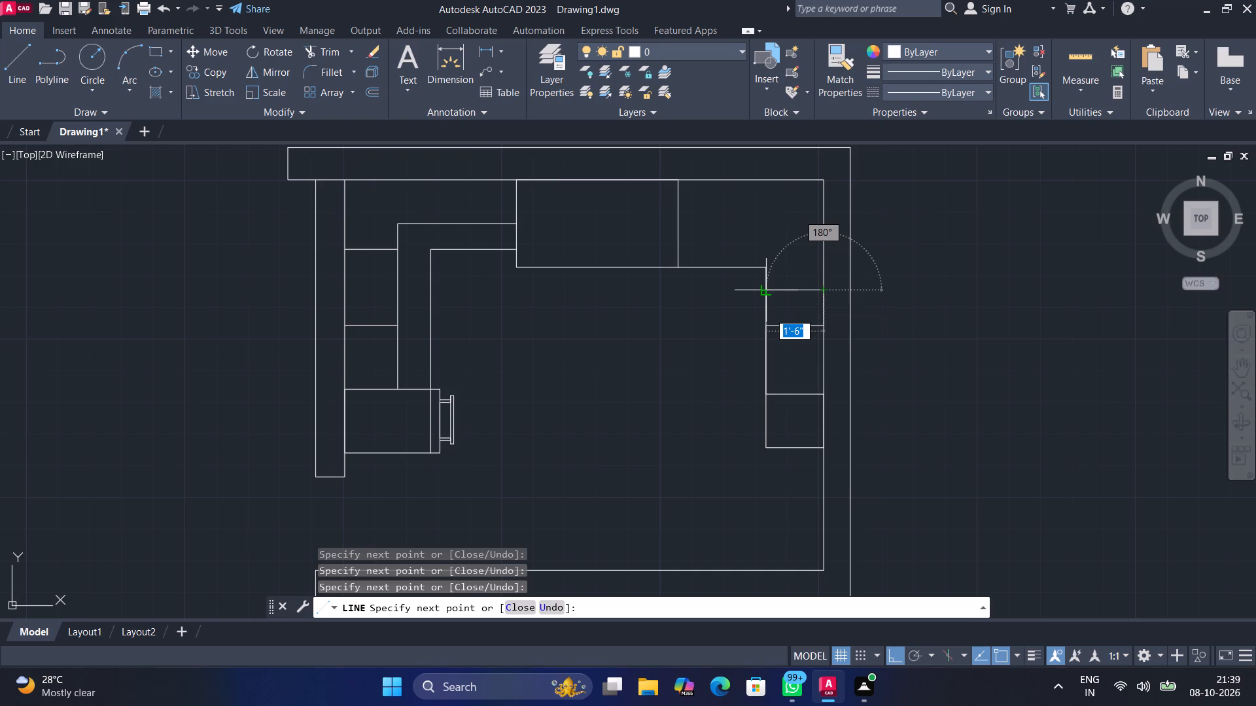
pyautogui.click(765, 288)
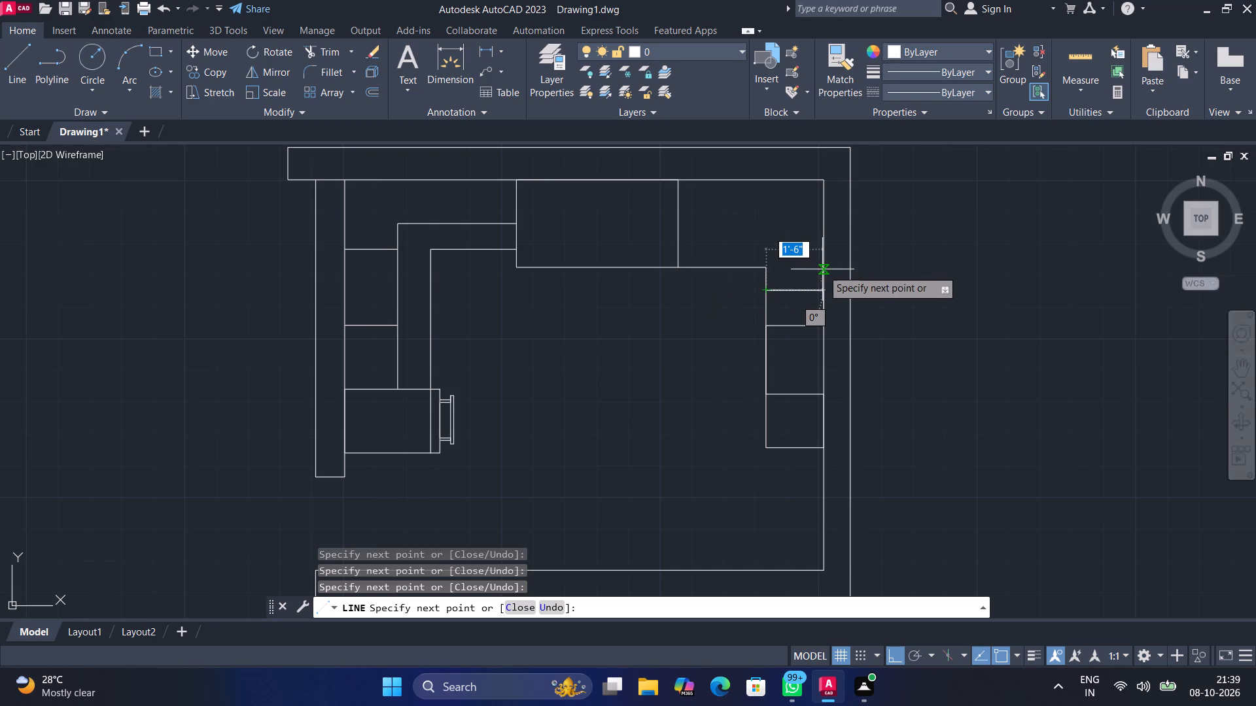
pyautogui.press('Escape')
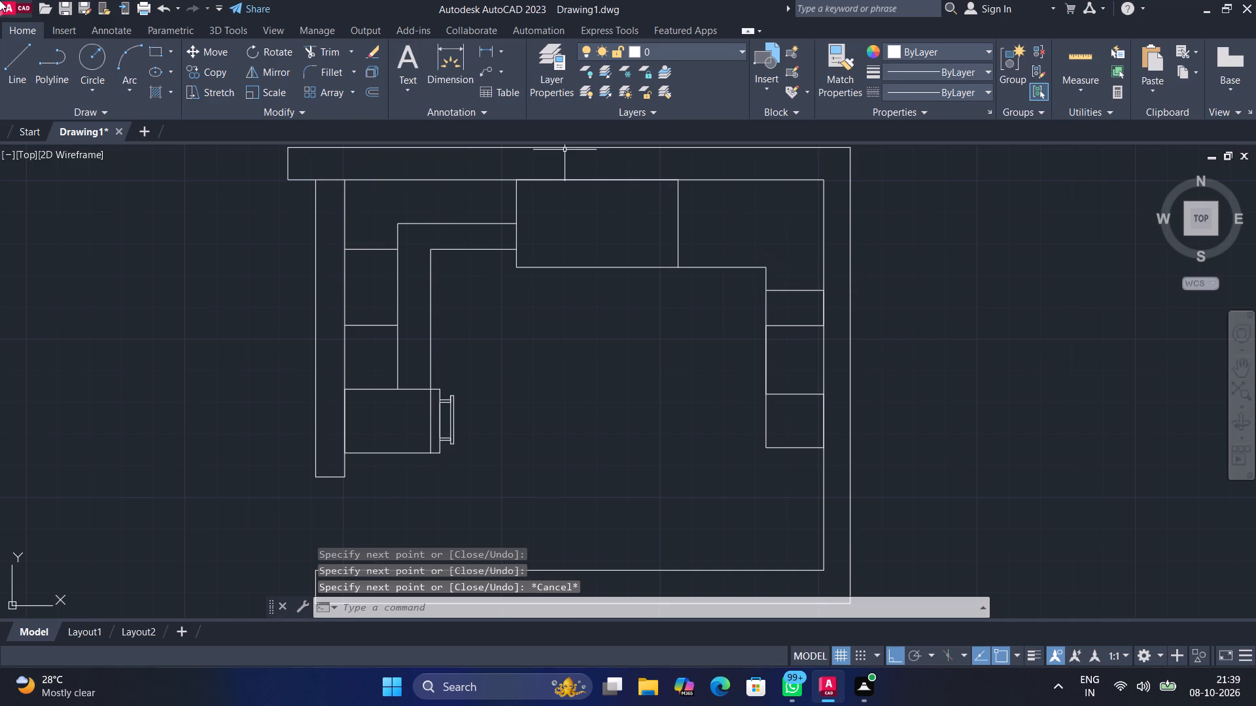
# Divide the counter between the upper box and the right wall with a full-depth vertical line and a horizontal line from the box's edge to the inner wall.
pyautogui.click(12, 52)
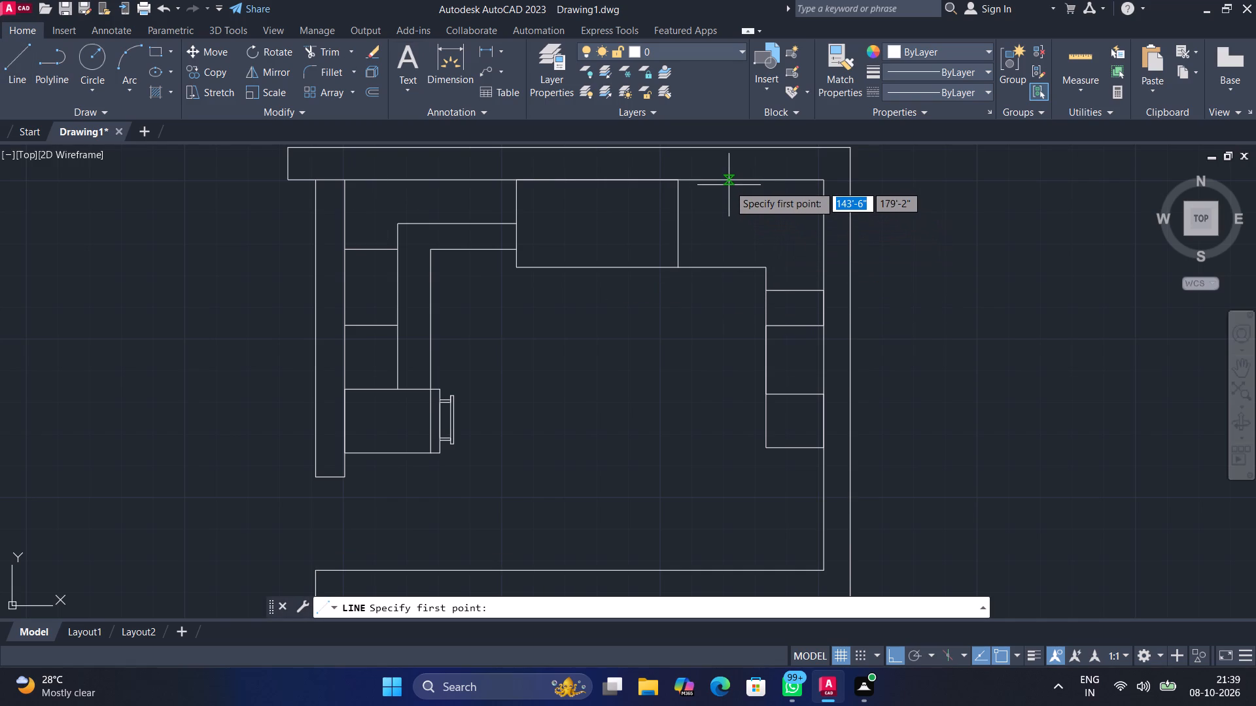
pyautogui.click(731, 180)
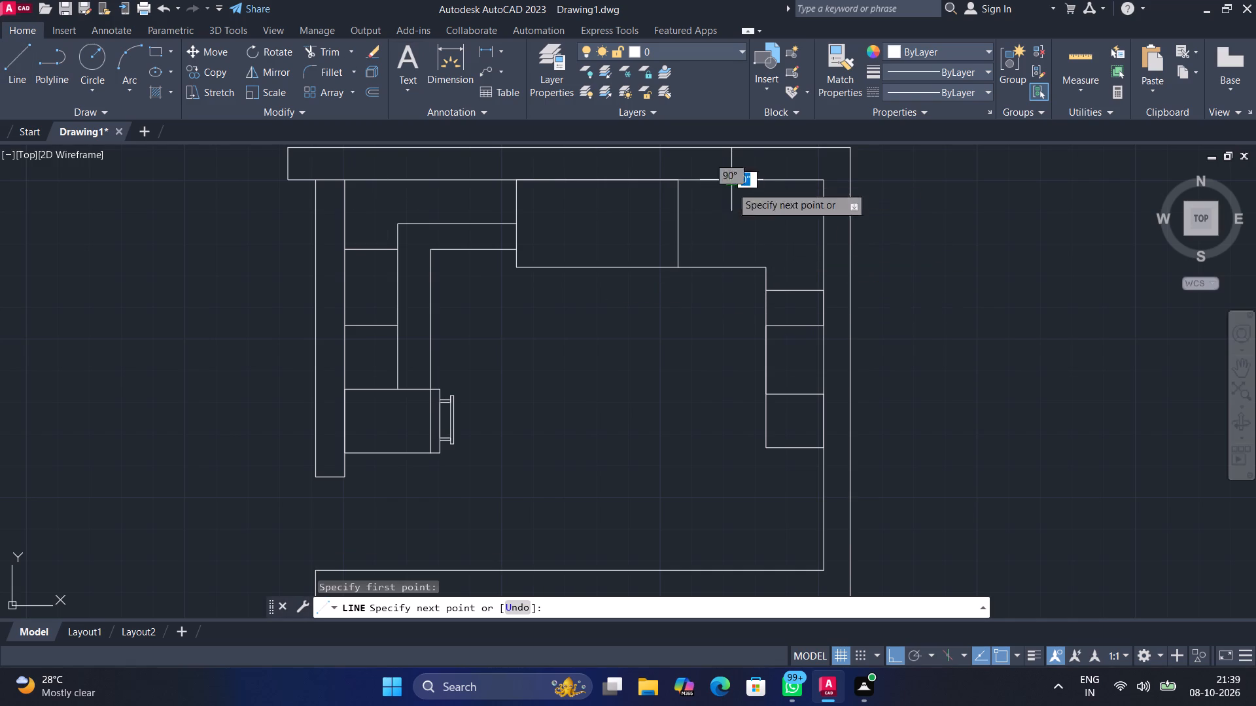
pyautogui.click(729, 267)
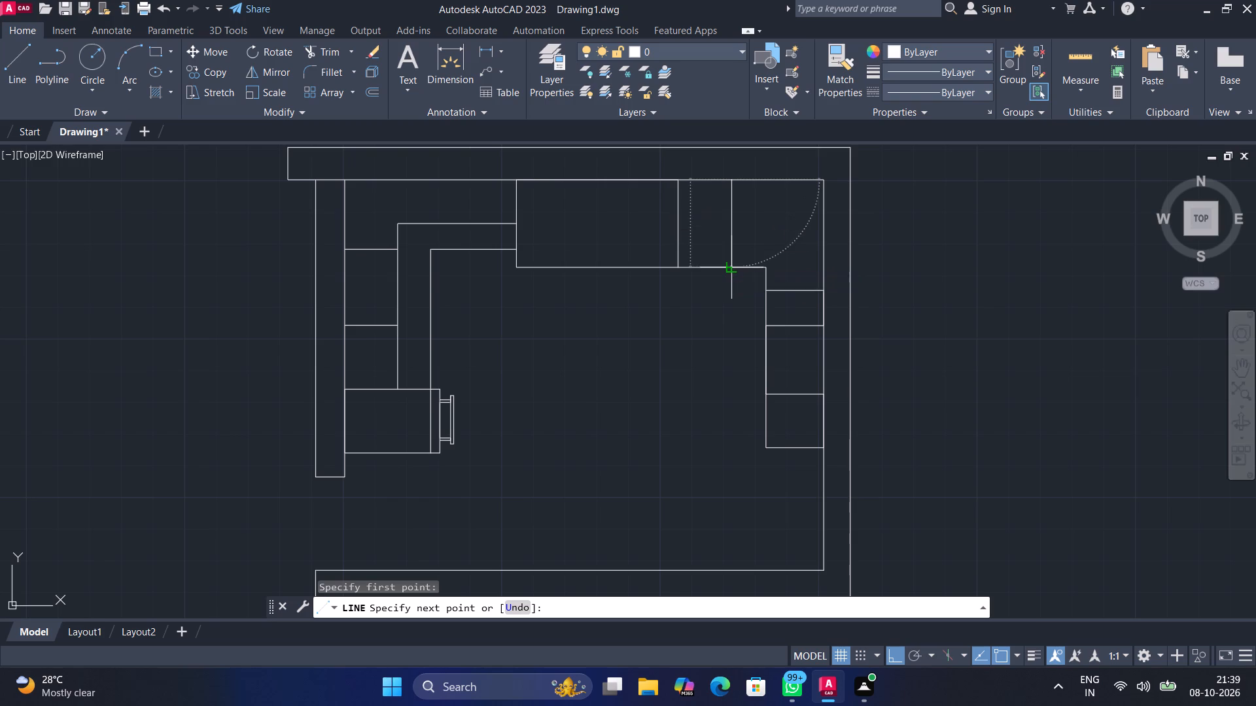
pyautogui.click(12, 58)
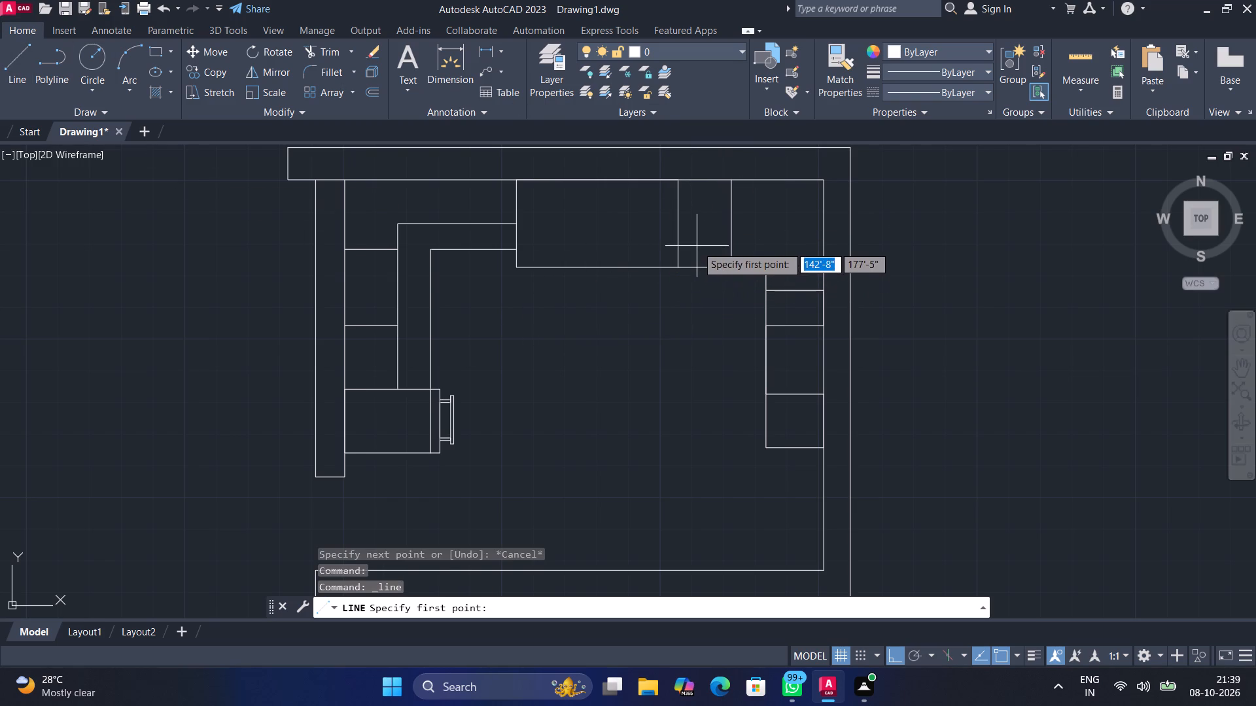
pyautogui.click(676, 221)
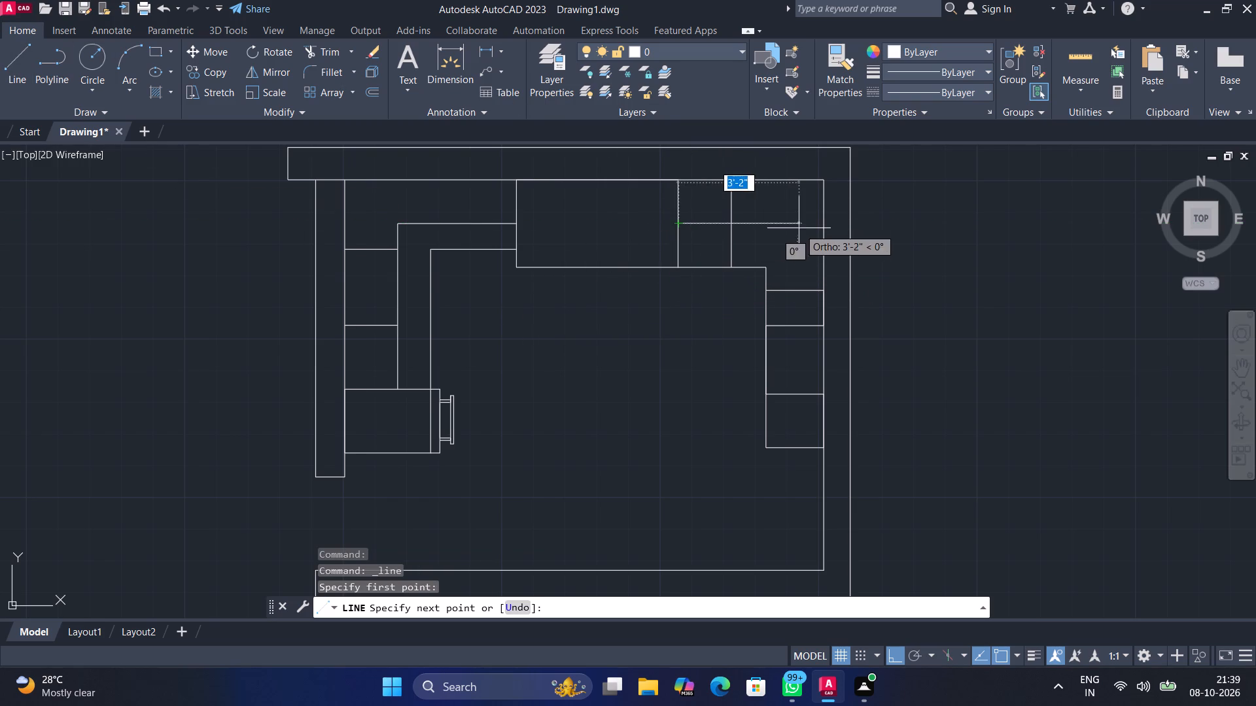
pyautogui.click(825, 227)
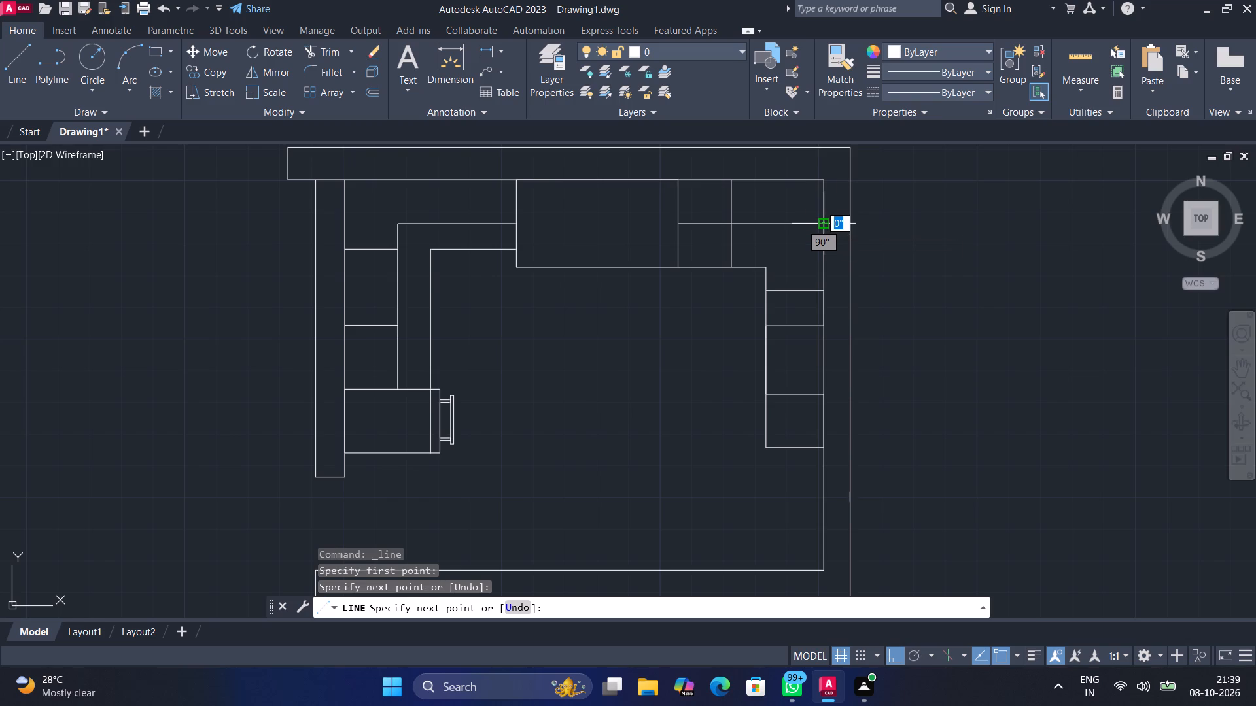
pyautogui.press('Escape')
# Draw two nested rectangles in the right-hand counter's middle compartment, the outer about 11" by 1'-2" and the inner about 8" by 11".
pyautogui.moveTo(655, 370); pyautogui.dragTo(669, 329, button='middle')
pyautogui.scroll(-1, 669, 324)
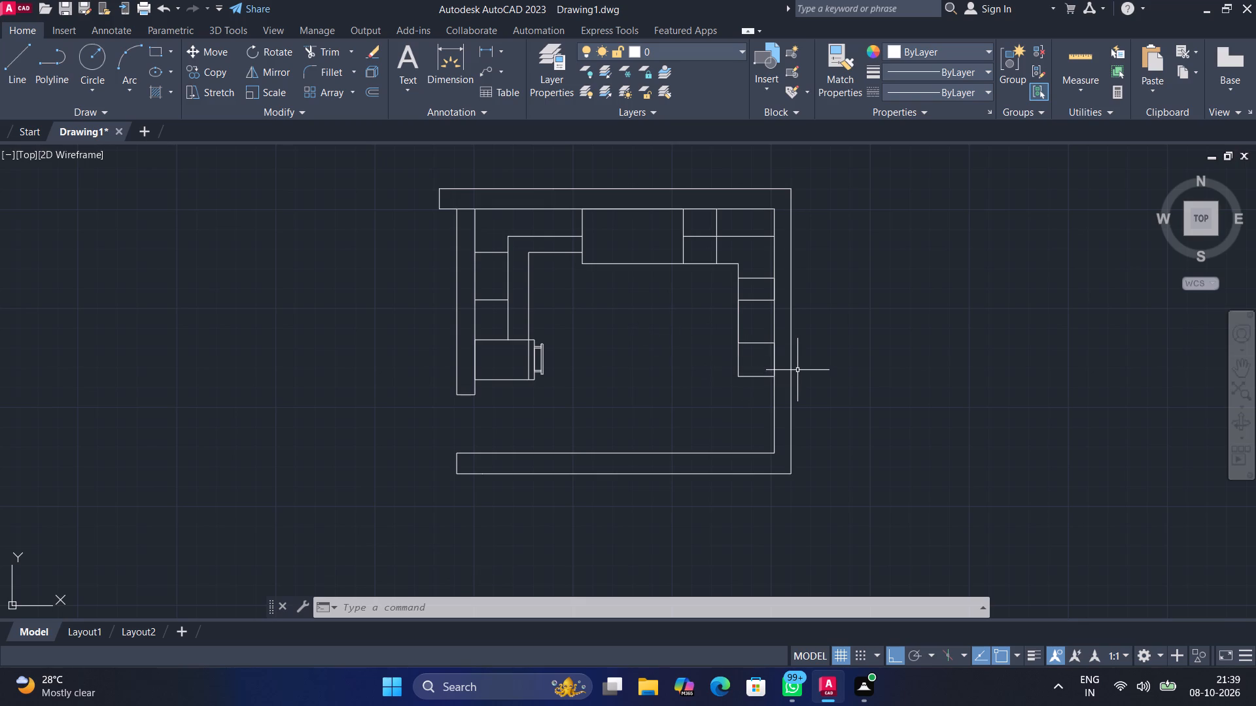
pyautogui.scroll(2, 797, 369)
pyautogui.moveTo(845, 353); pyautogui.dragTo(867, 453, button='middle')
pyautogui.click(147, 48)
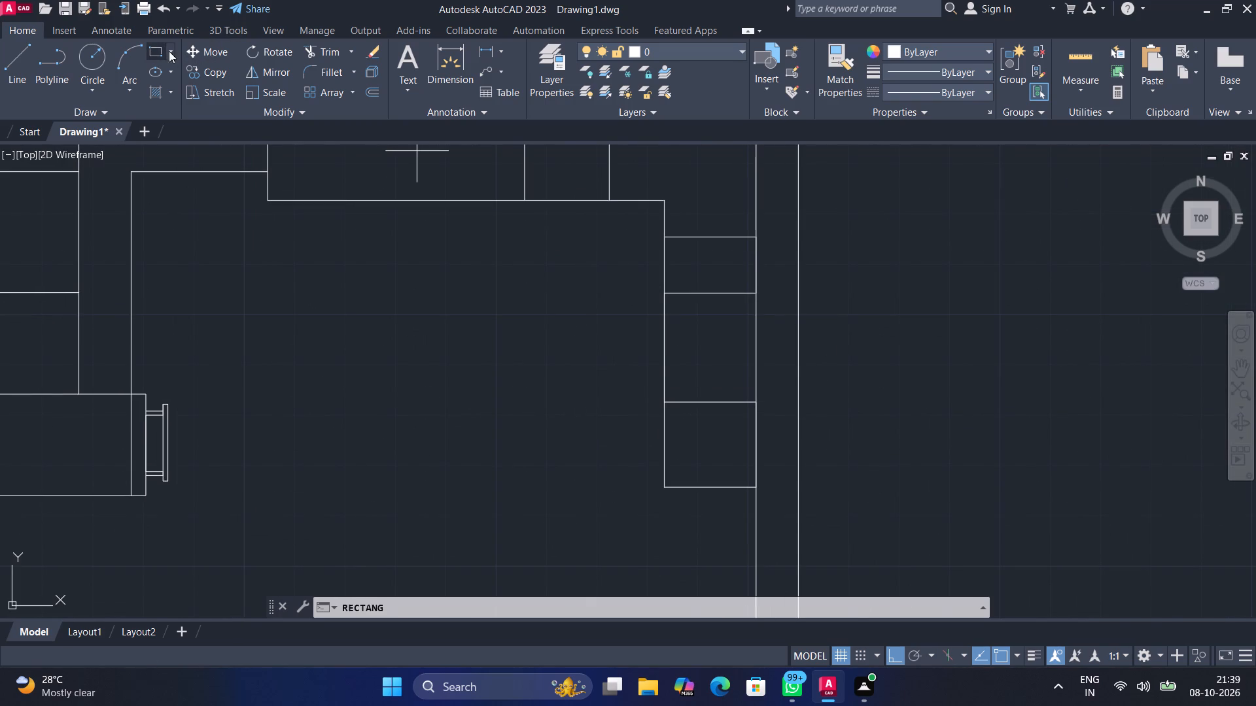
pyautogui.click(683, 314)
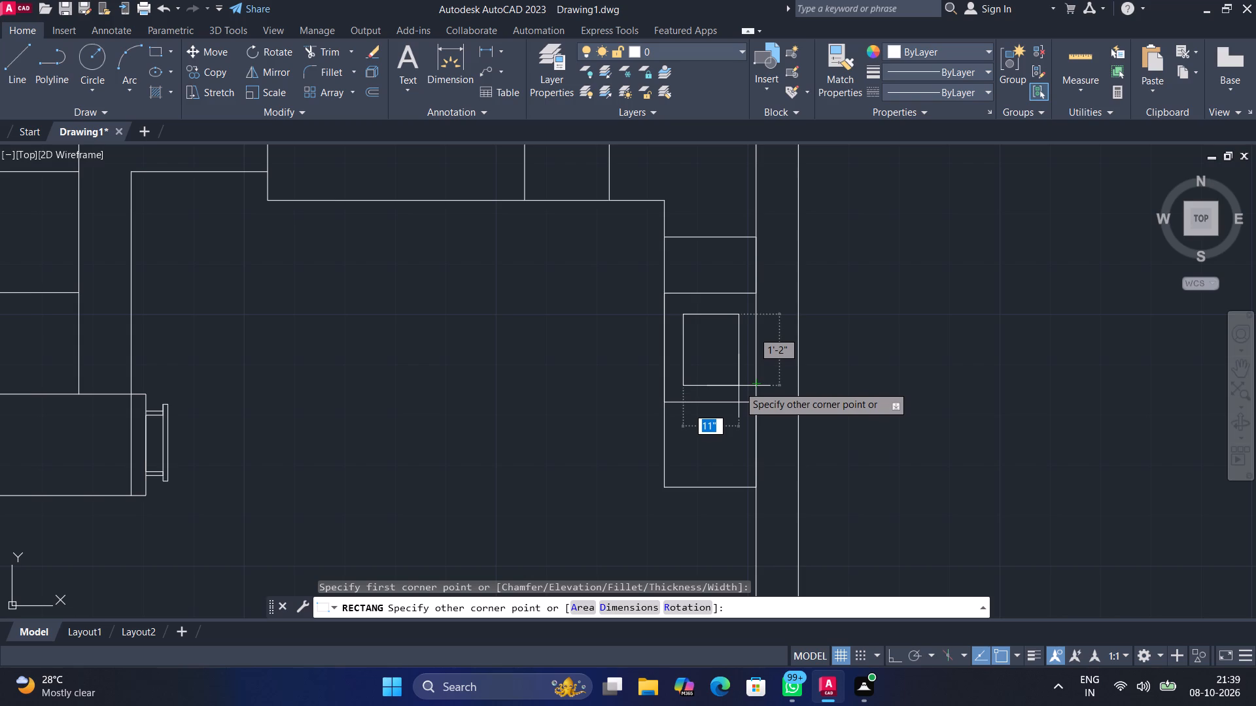
pyautogui.click(739, 386)
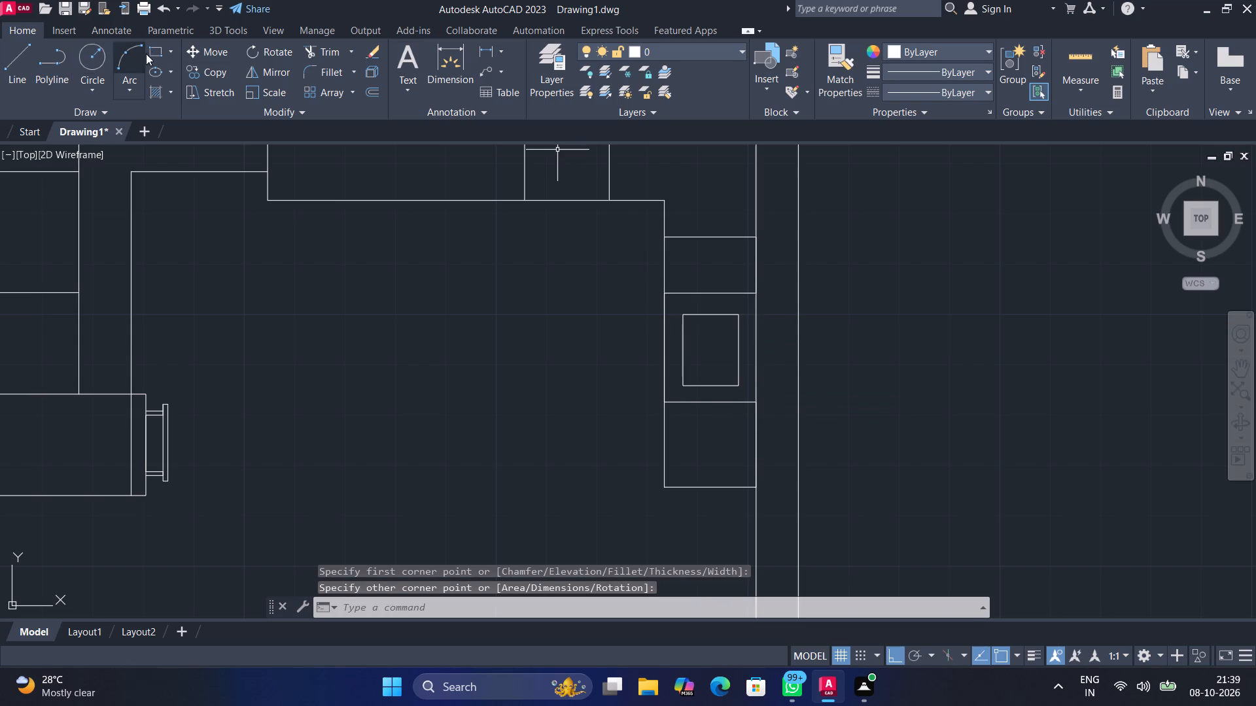
pyautogui.click(156, 49)
pyautogui.scroll(2, 642, 391)
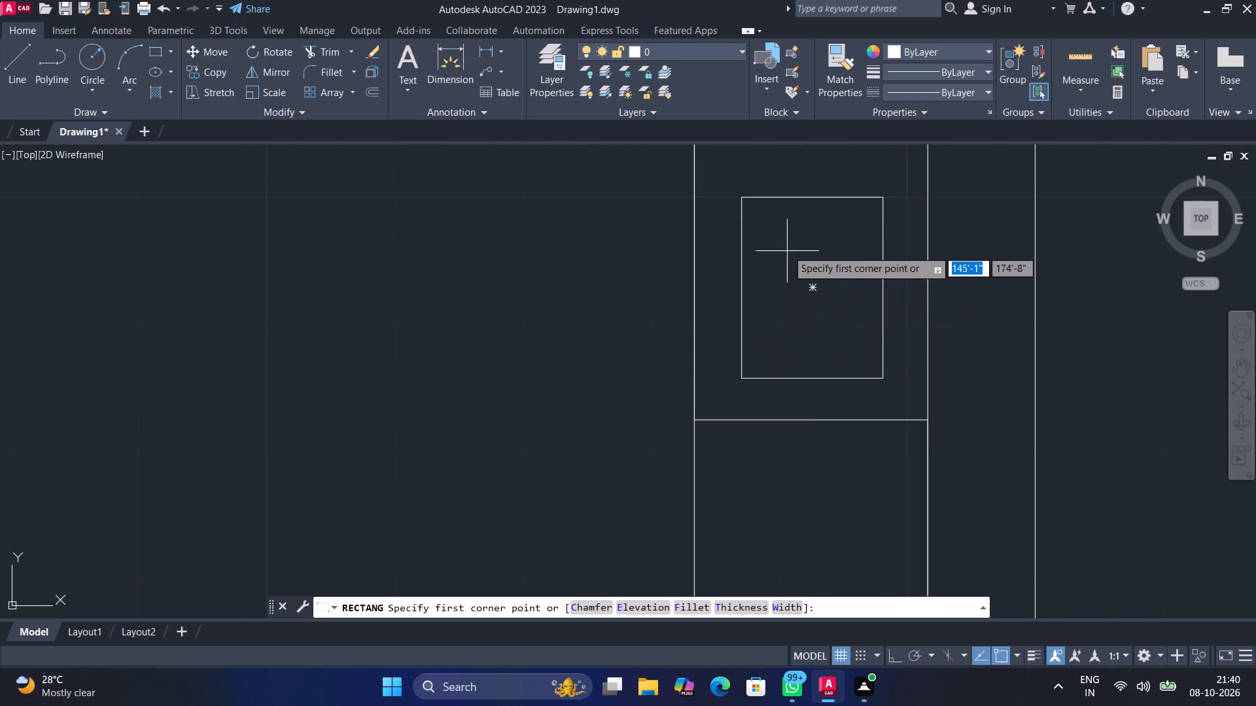
pyautogui.click(759, 214)
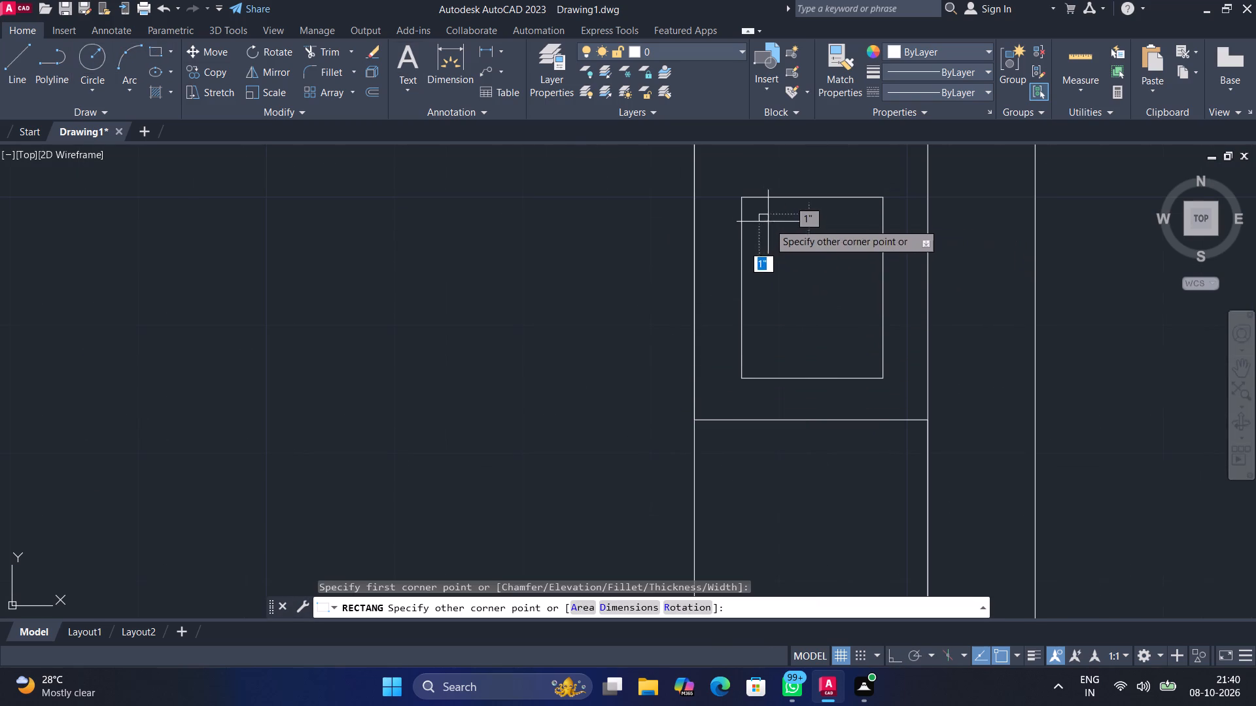
pyautogui.click(866, 361)
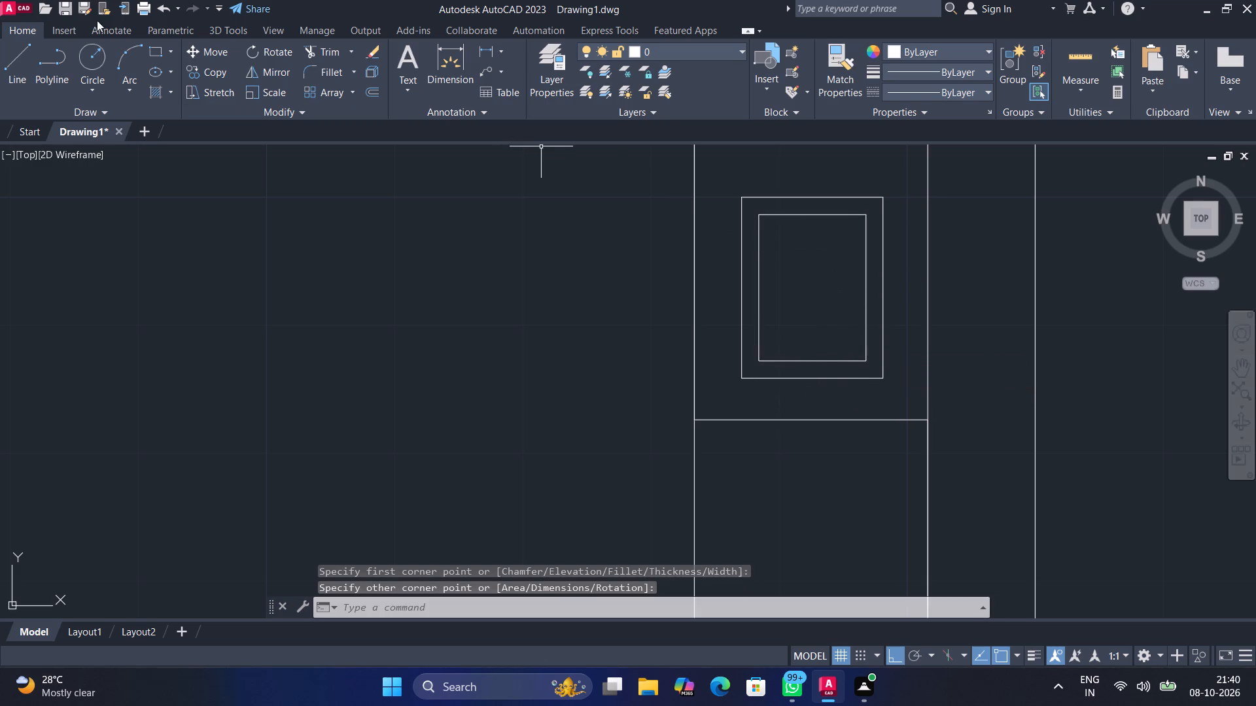
# Draw a circle of about 2" radius at the centre of the nested rectangles.
pyautogui.click(84, 50)
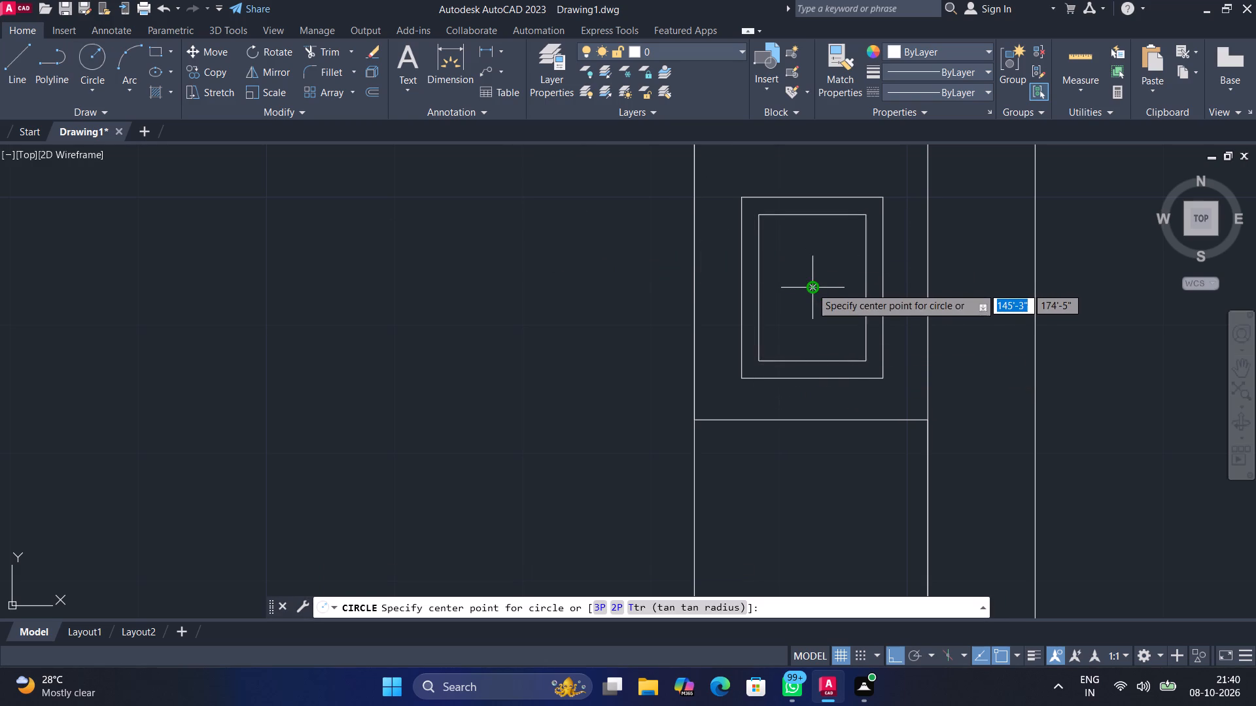
pyautogui.click(812, 286)
pyautogui.click(833, 309)
# Trim the inner top wall line where it crosses between the left wall's two lines, joining the wall bands.
pyautogui.scroll(-1, 830, 305)
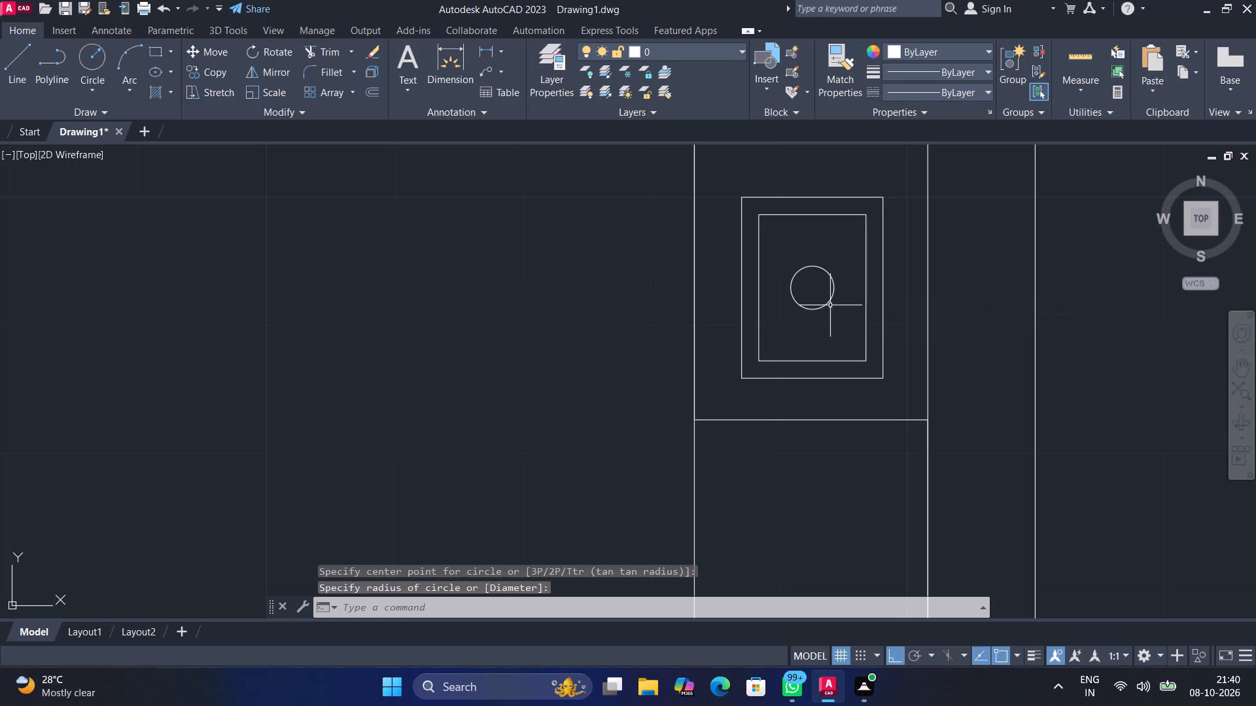
pyautogui.scroll(-2, 830, 305)
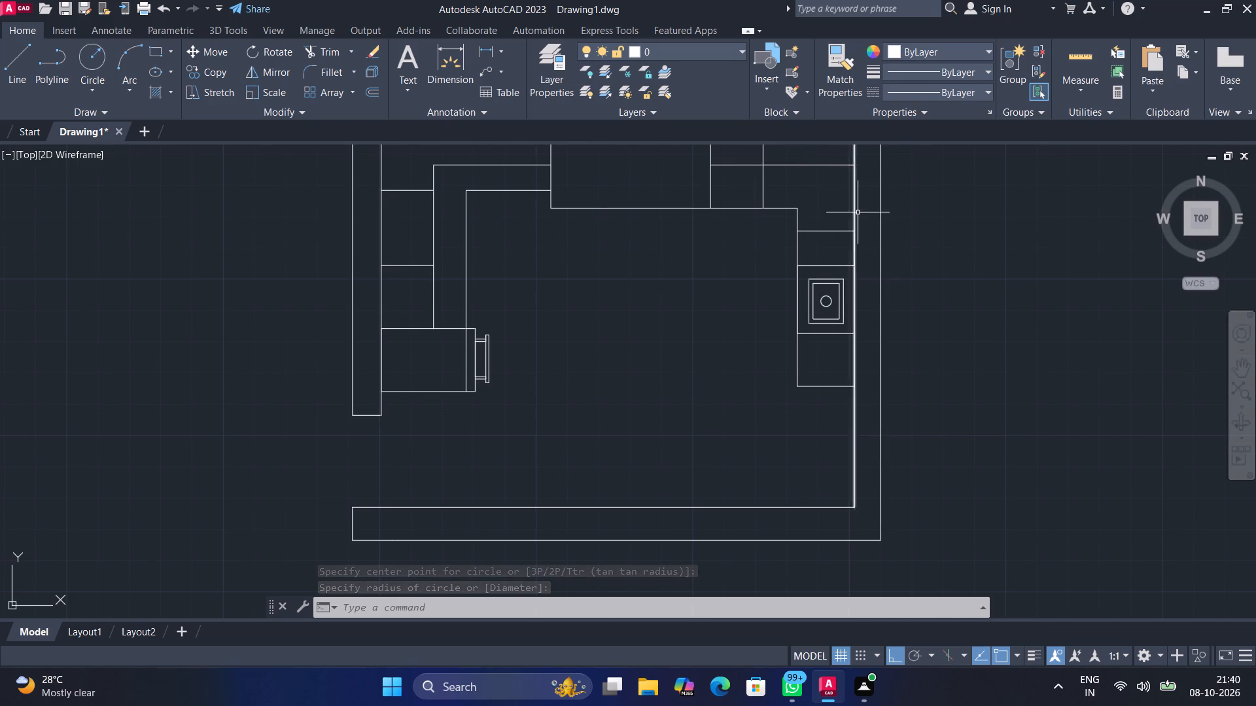
pyautogui.moveTo(682, 207); pyautogui.dragTo(741, 363, button='middle')
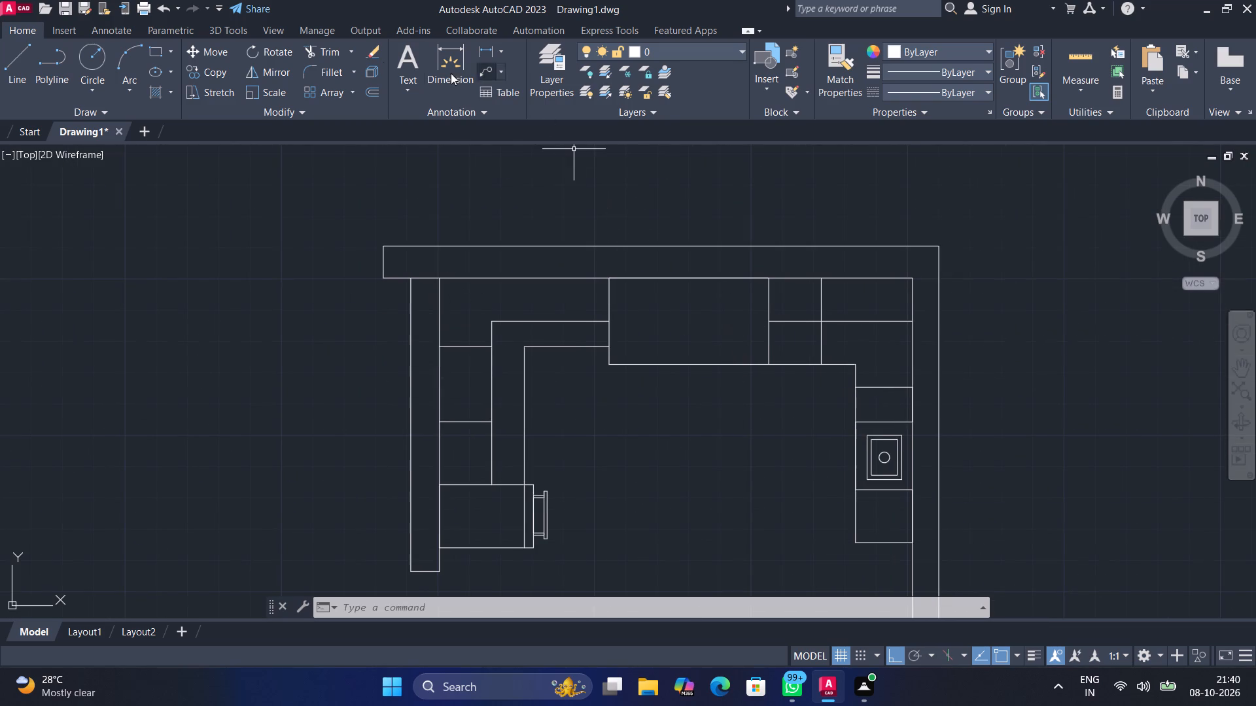
pyautogui.click(328, 50)
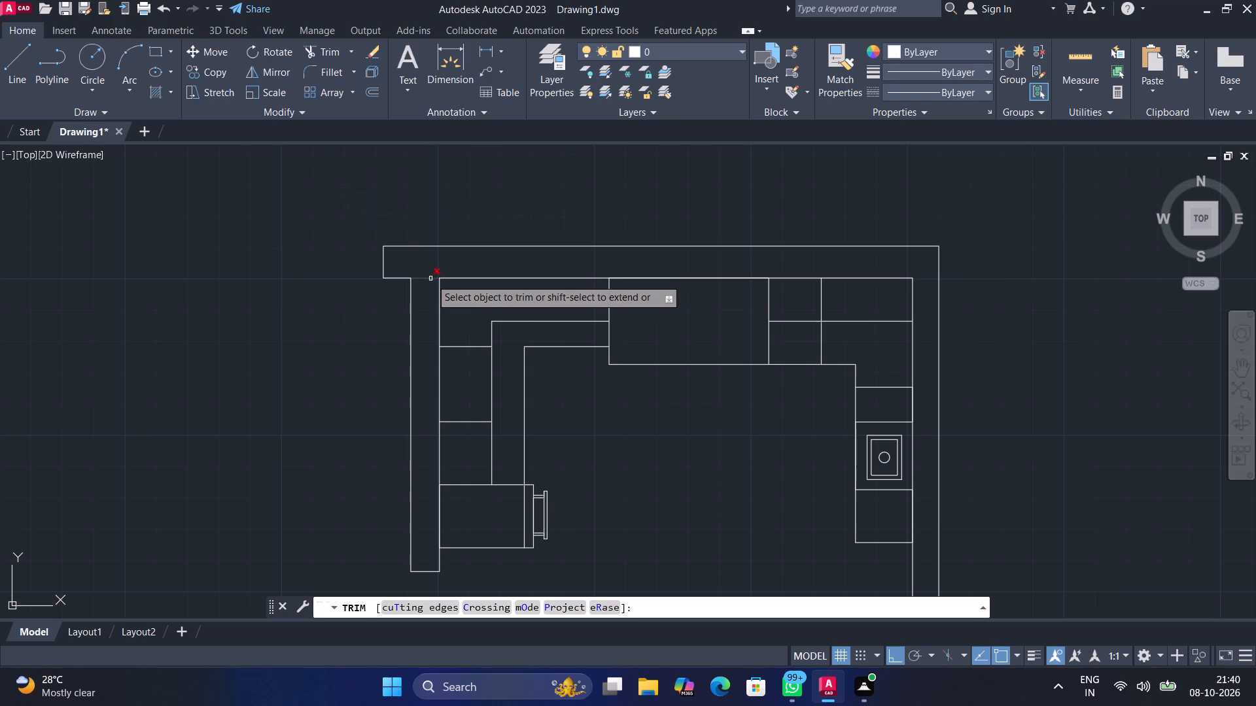
pyautogui.click(430, 278)
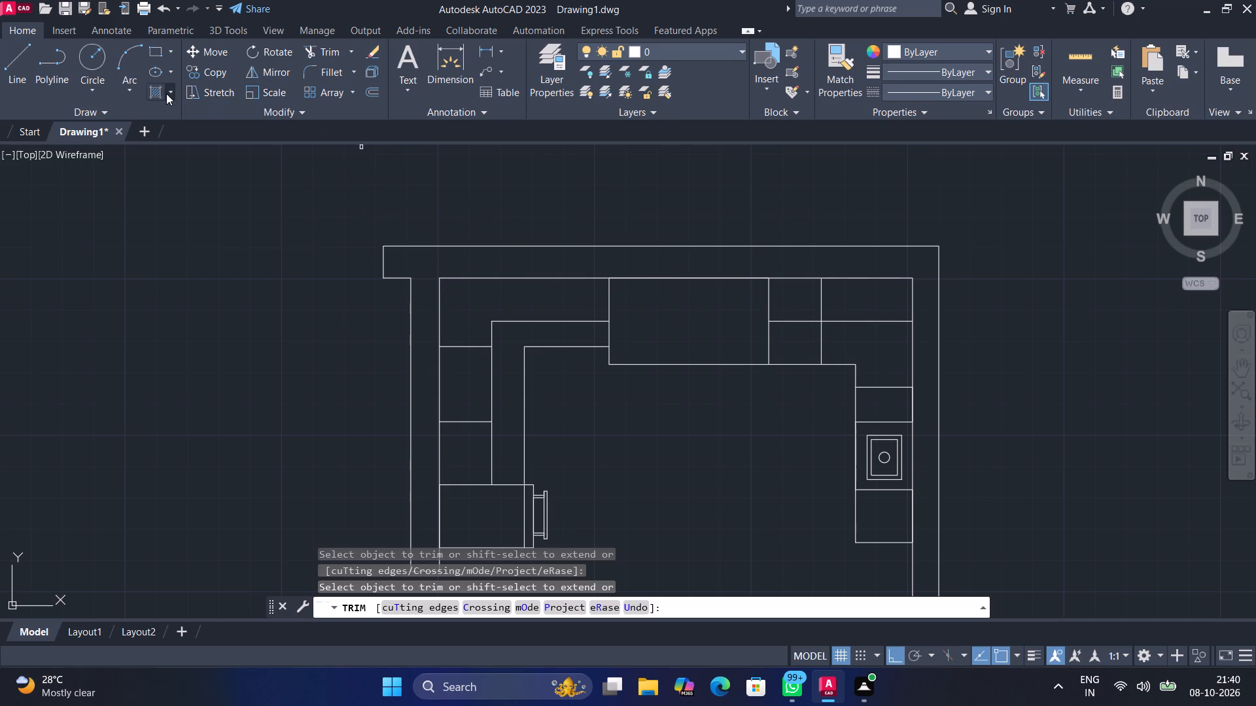
# Hatch the connected wall band around the plan with the ANSI32 pattern.
pyautogui.click(156, 93)
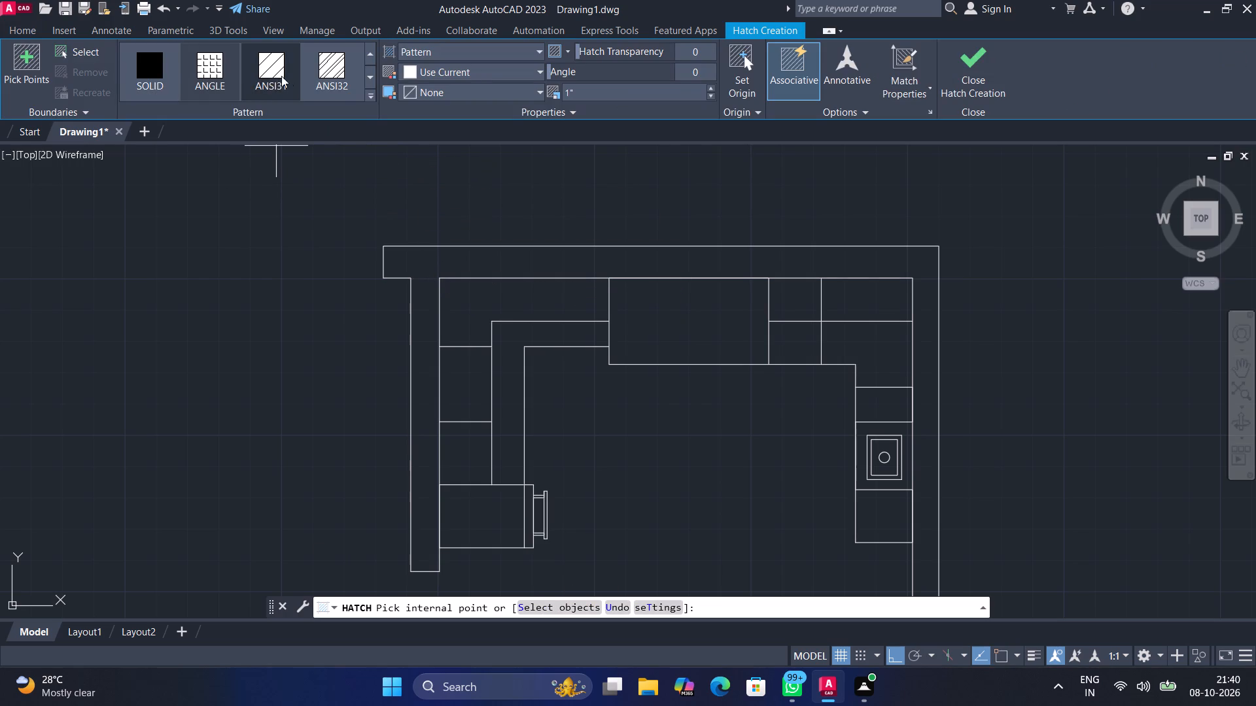
pyautogui.click(326, 62)
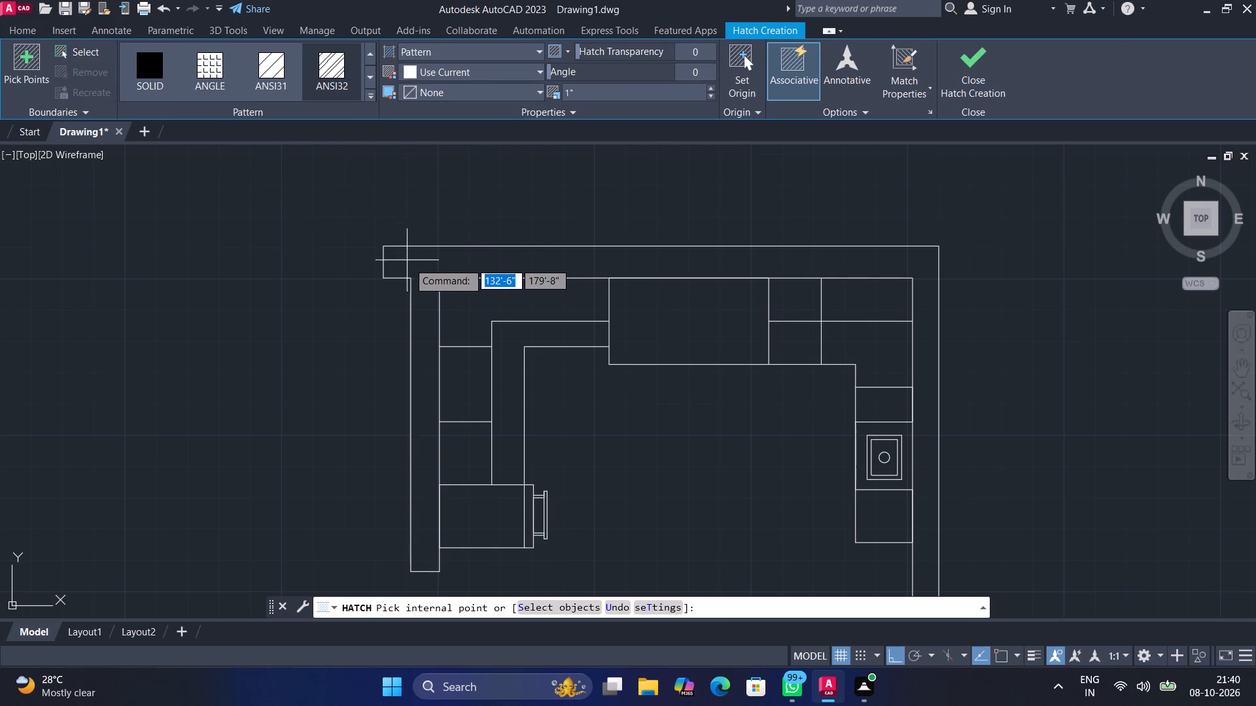
pyautogui.click(419, 263)
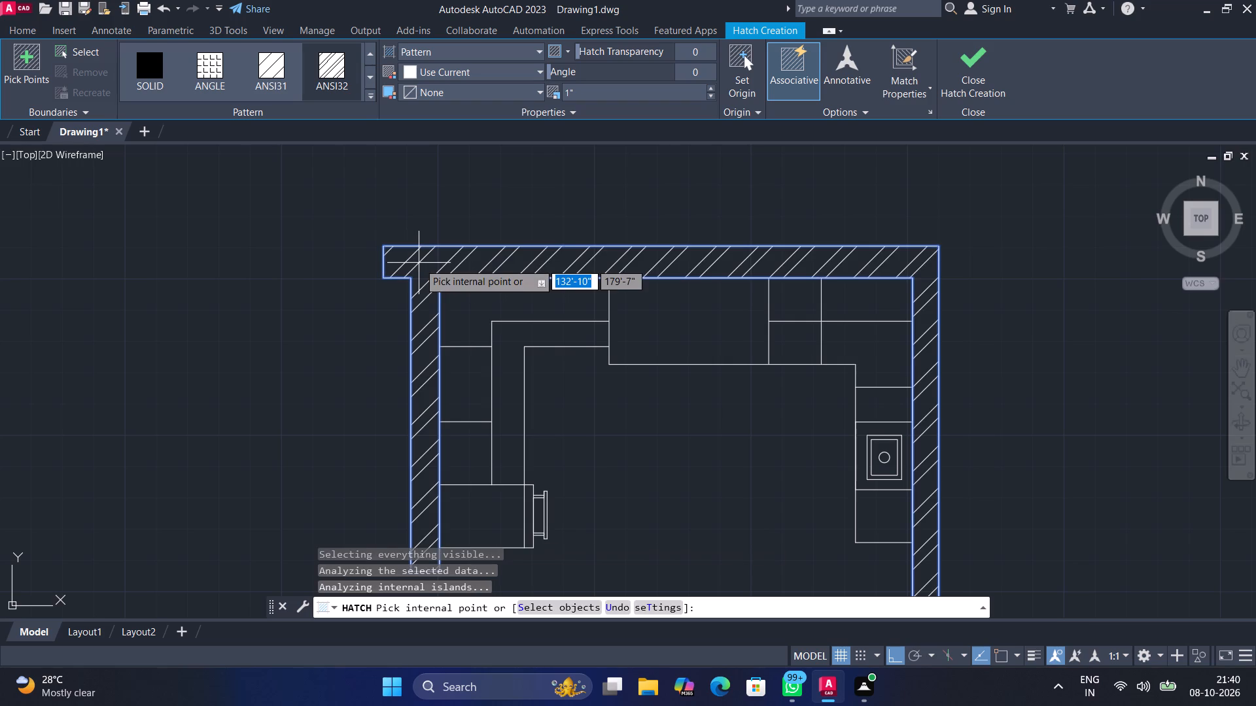
pyautogui.click(960, 77)
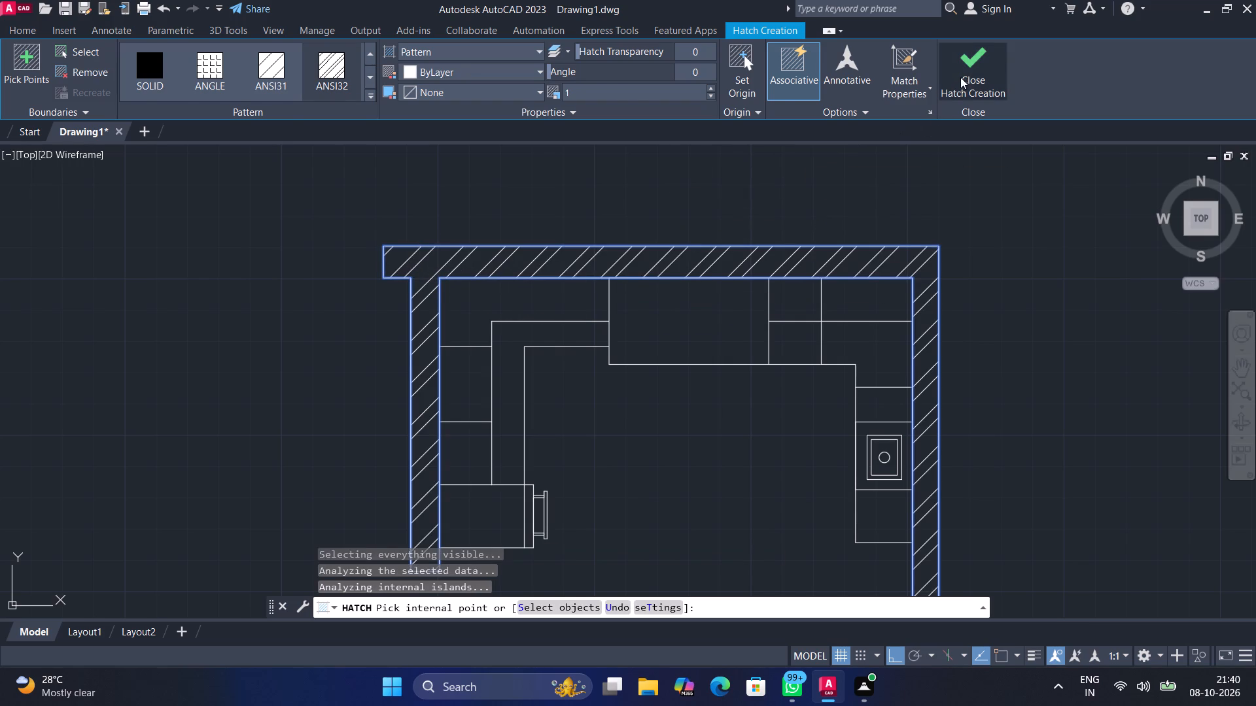
# Examine the hatched walls and the counters across the floor plan.
pyautogui.scroll(-2, 829, 273)
pyautogui.scroll(1, 805, 305)
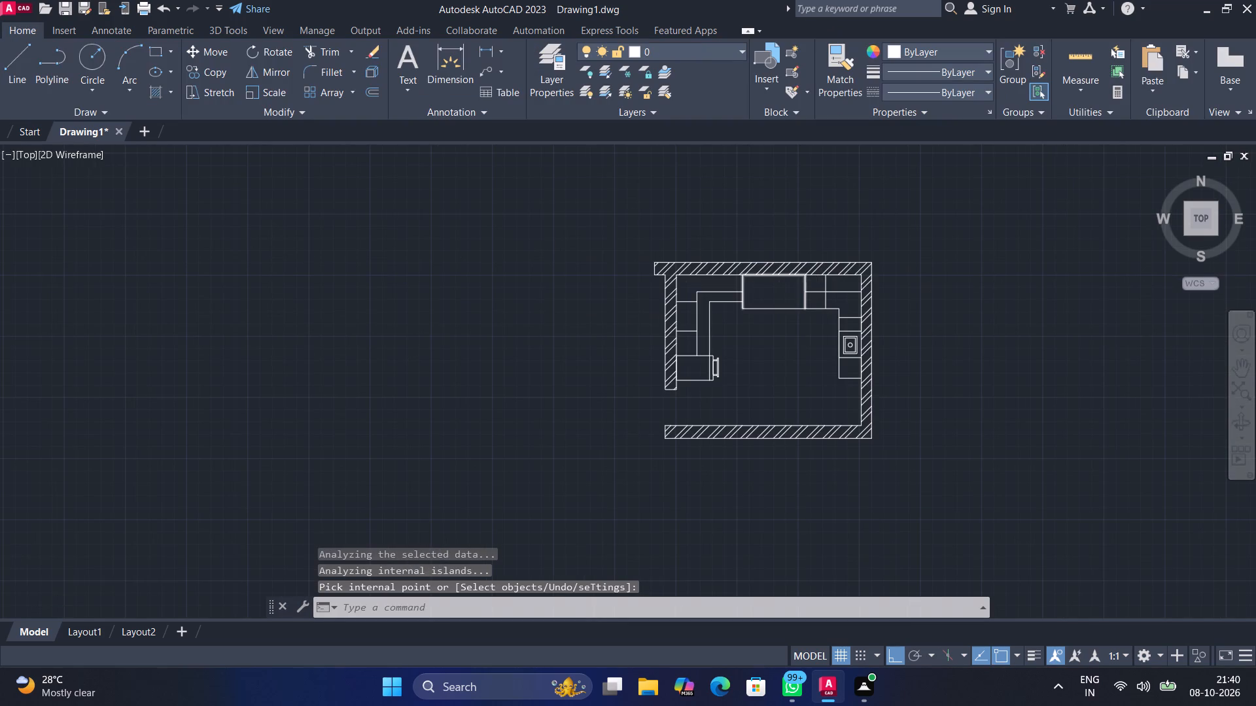
pyautogui.scroll(2, 800, 314)
pyautogui.moveTo(689, 397); pyautogui.dragTo(743, 263, button='middle')
pyautogui.moveTo(672, 318); pyautogui.dragTo(727, 265, button='middle')
pyautogui.scroll(-1, 741, 254)
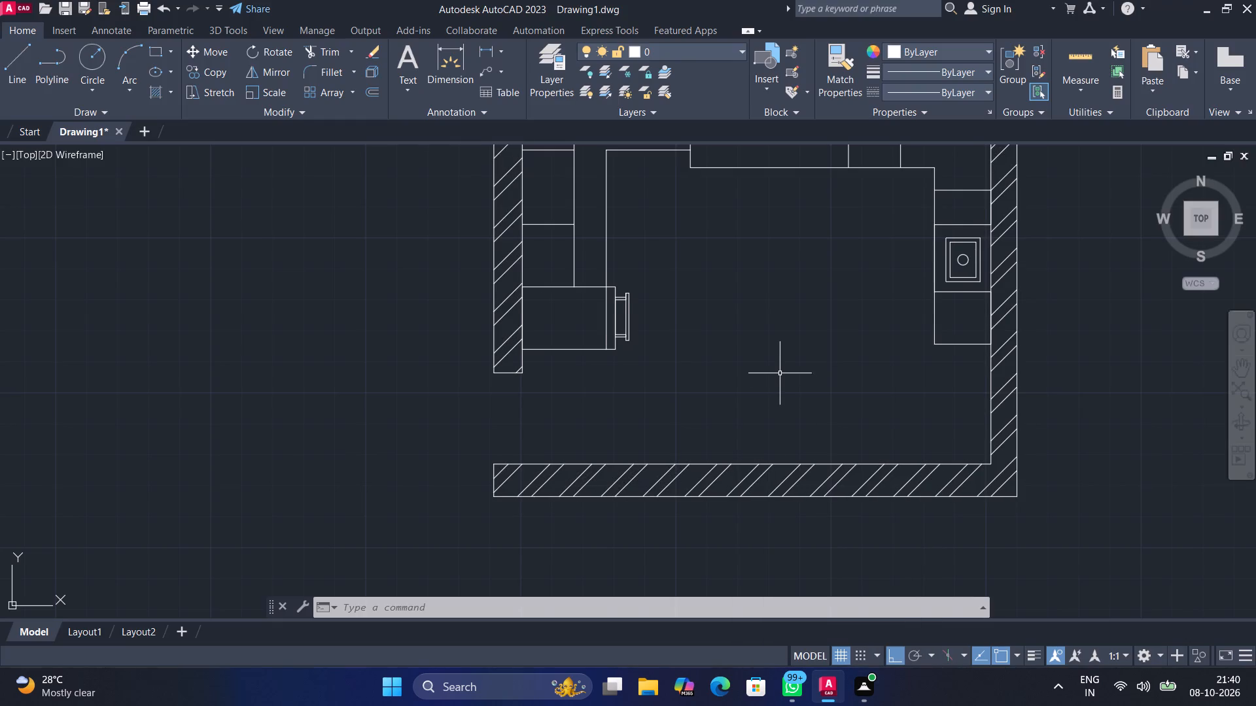
pyautogui.moveTo(780, 371); pyautogui.dragTo(732, 407, button='middle')
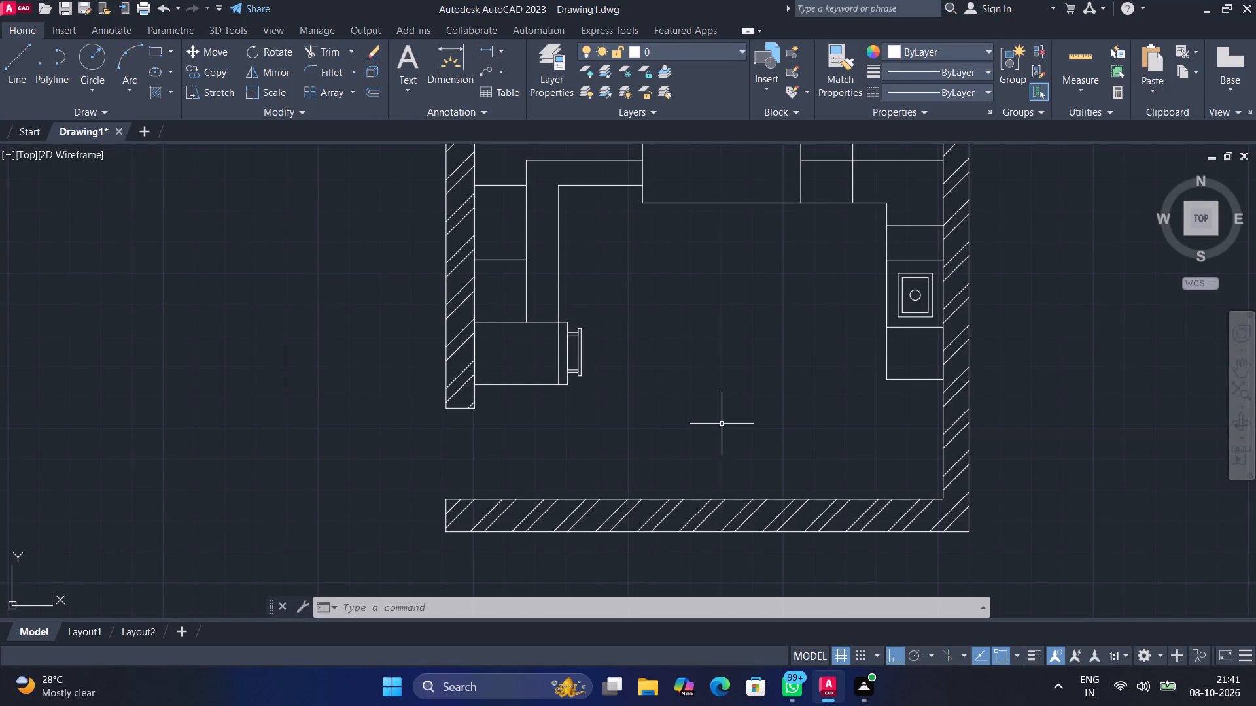
# Draw a small circle inside the upper box near its upper-left corner.
pyautogui.moveTo(742, 309); pyautogui.dragTo(742, 310, button='middle')
pyautogui.moveTo(742, 310); pyautogui.dragTo(731, 404, button='middle')
pyautogui.scroll(1, 733, 401)
pyautogui.moveTo(735, 400); pyautogui.dragTo(717, 535, button='middle')
pyautogui.scroll(1, 704, 337)
pyautogui.moveTo(703, 361); pyautogui.dragTo(705, 397, button='middle')
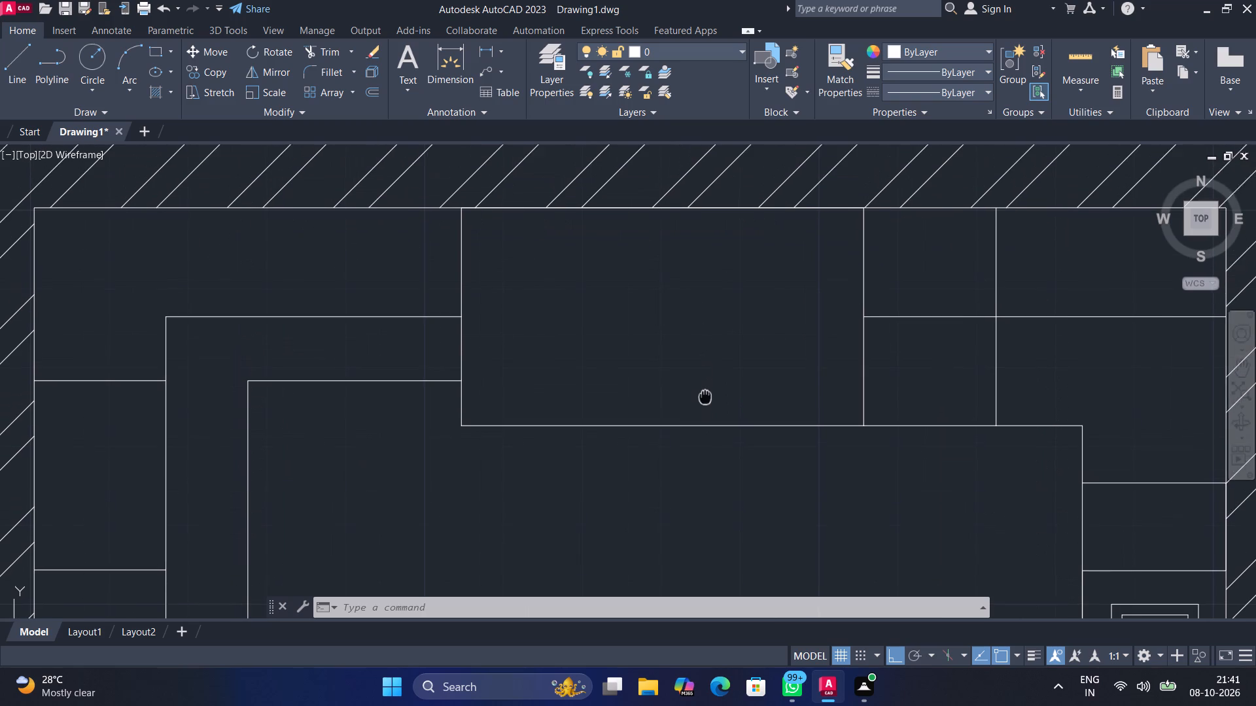
pyautogui.moveTo(705, 397); pyautogui.dragTo(705, 400, button='middle')
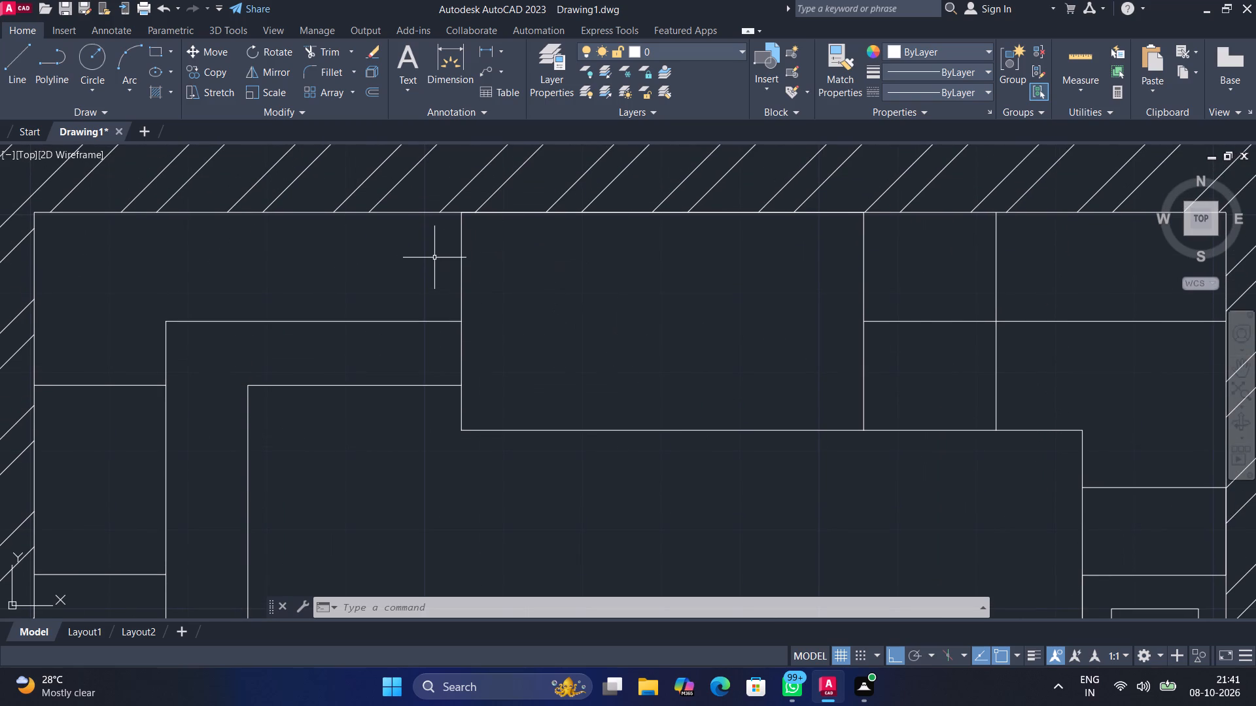
pyautogui.click(81, 59)
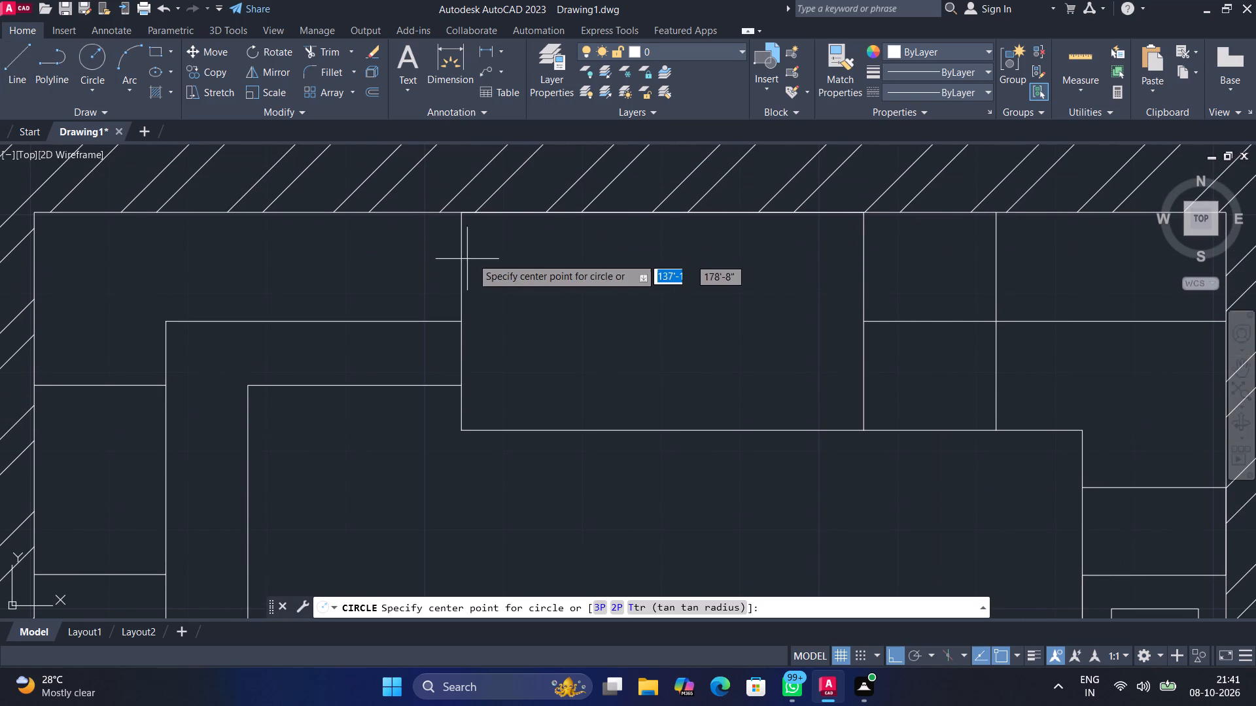
pyautogui.click(515, 267)
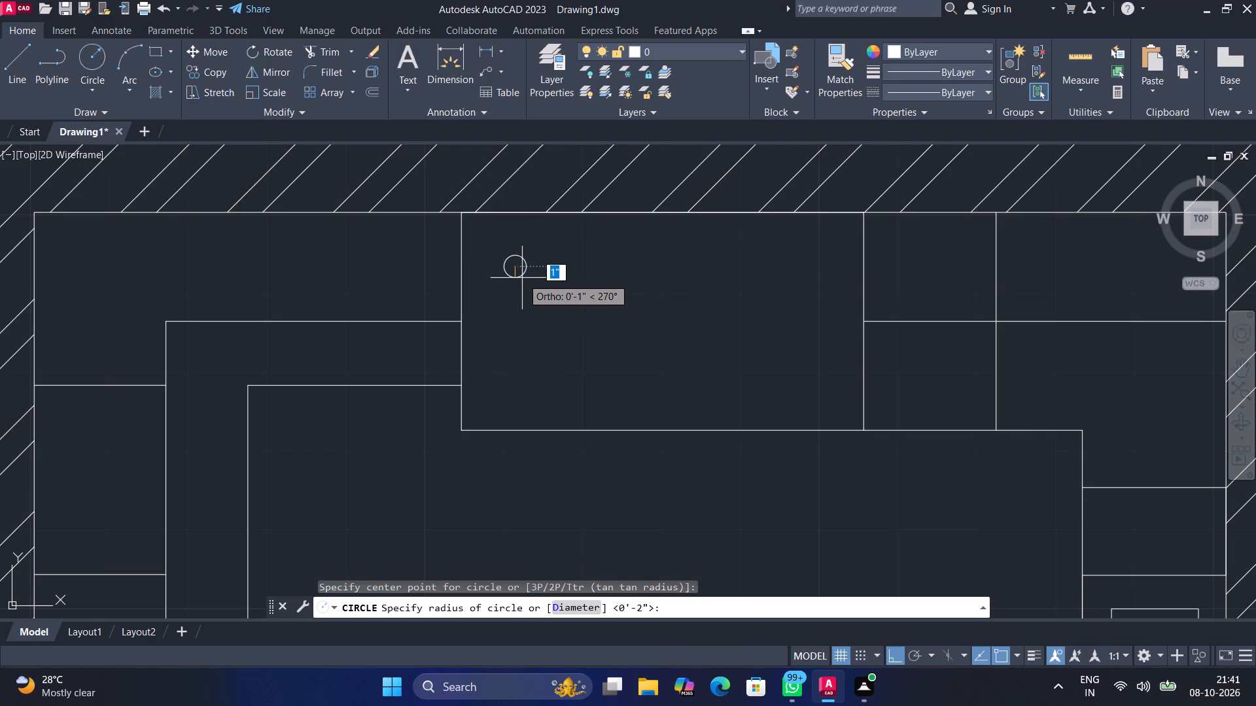
pyautogui.click(527, 288)
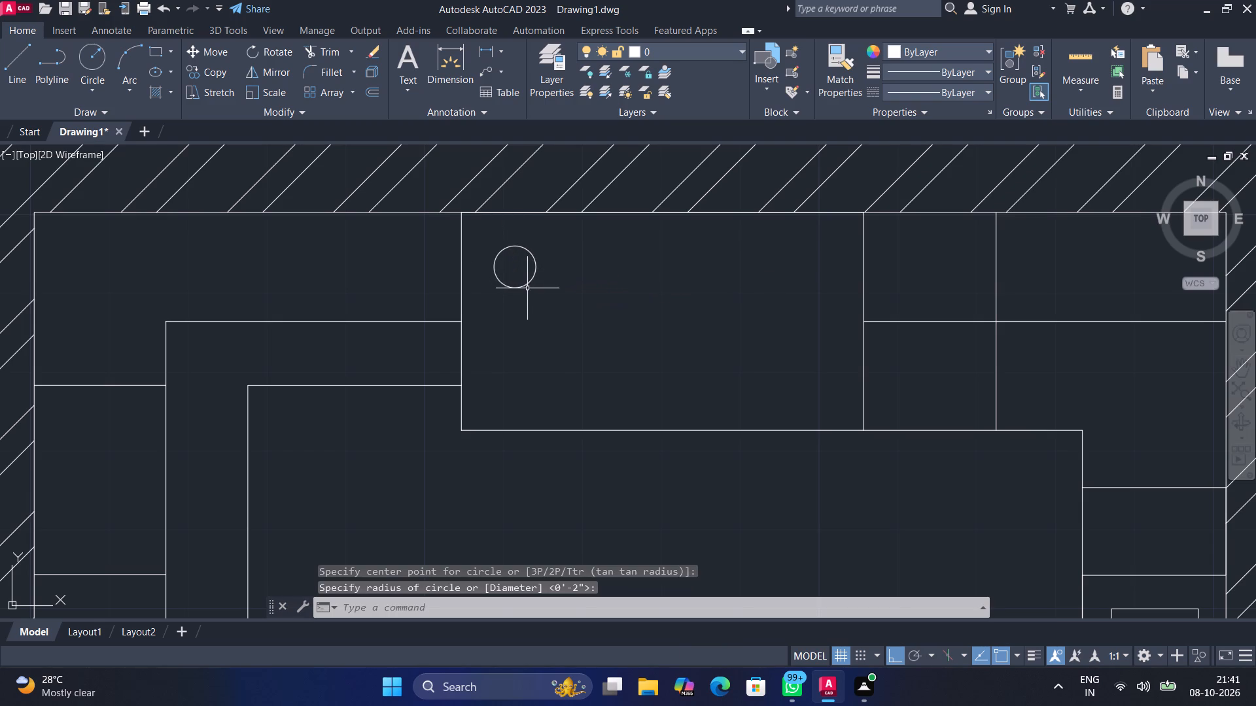
# Copy the small circle about 3'-6" diagonally, with Ortho off, to the upper box's lower-right corner area.
pyautogui.click(94, 55)
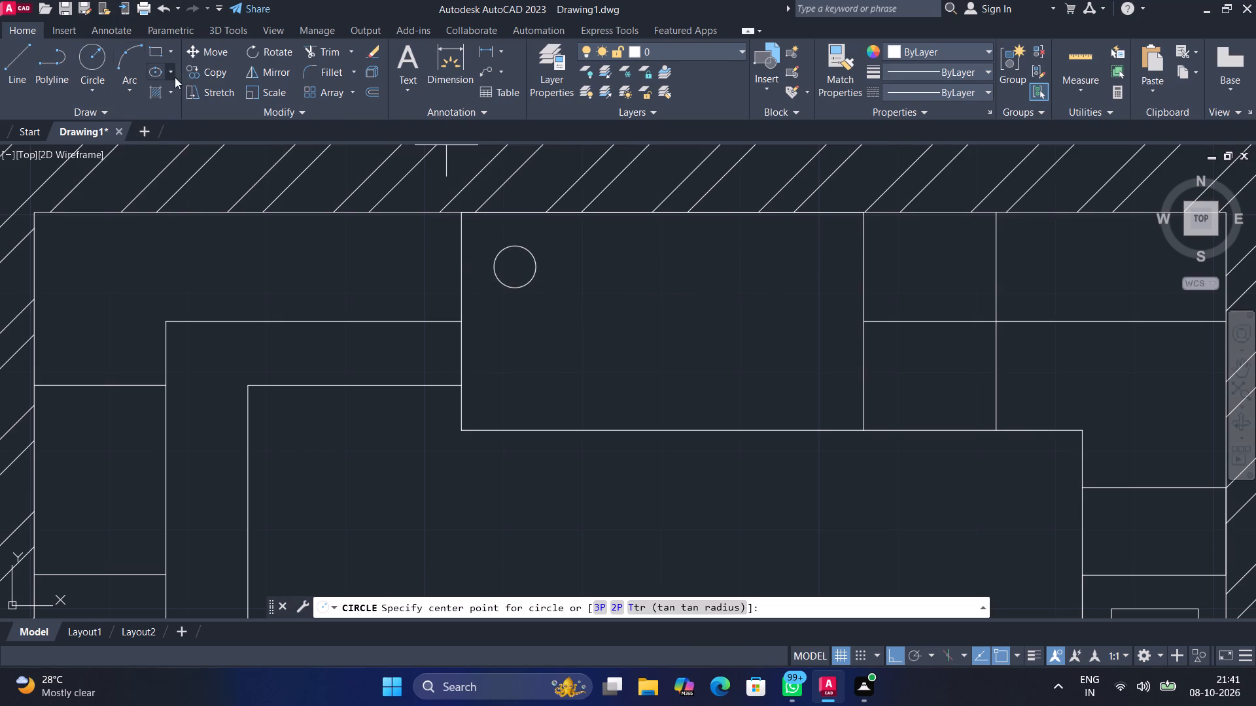
pyautogui.click(222, 76)
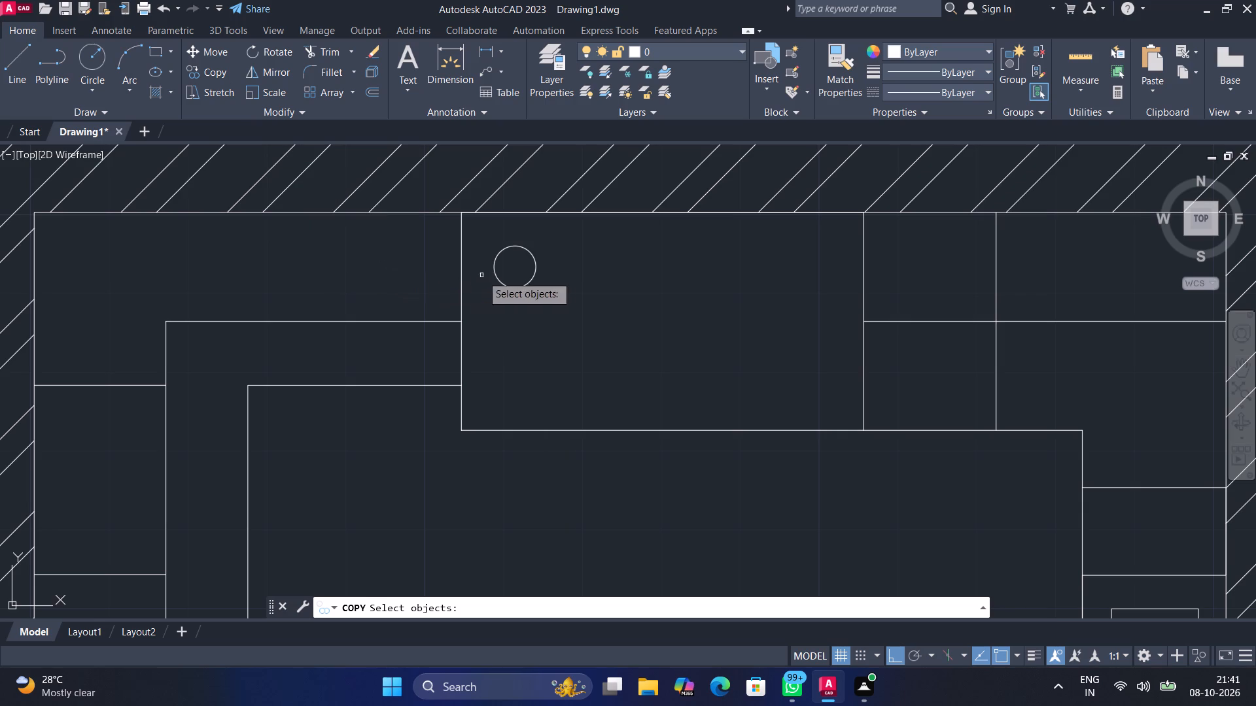
pyautogui.click(531, 278)
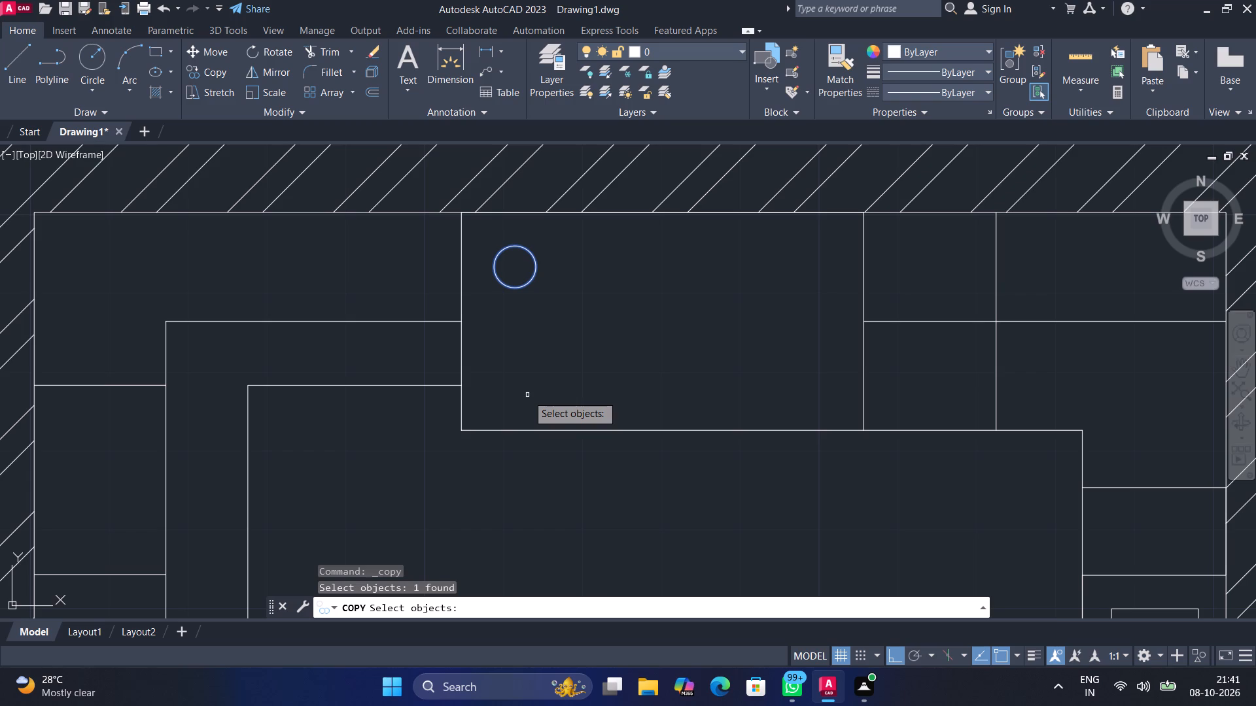
pyautogui.press('space')
pyautogui.click(519, 263)
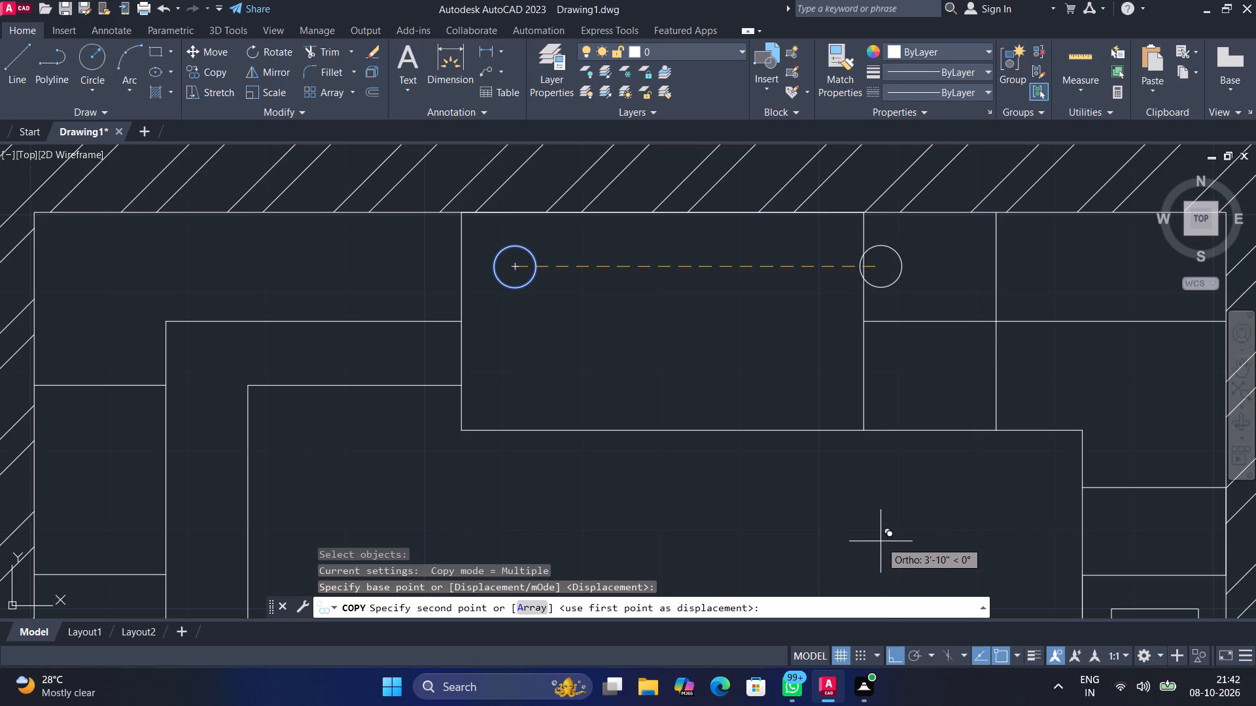
pyautogui.click(897, 647)
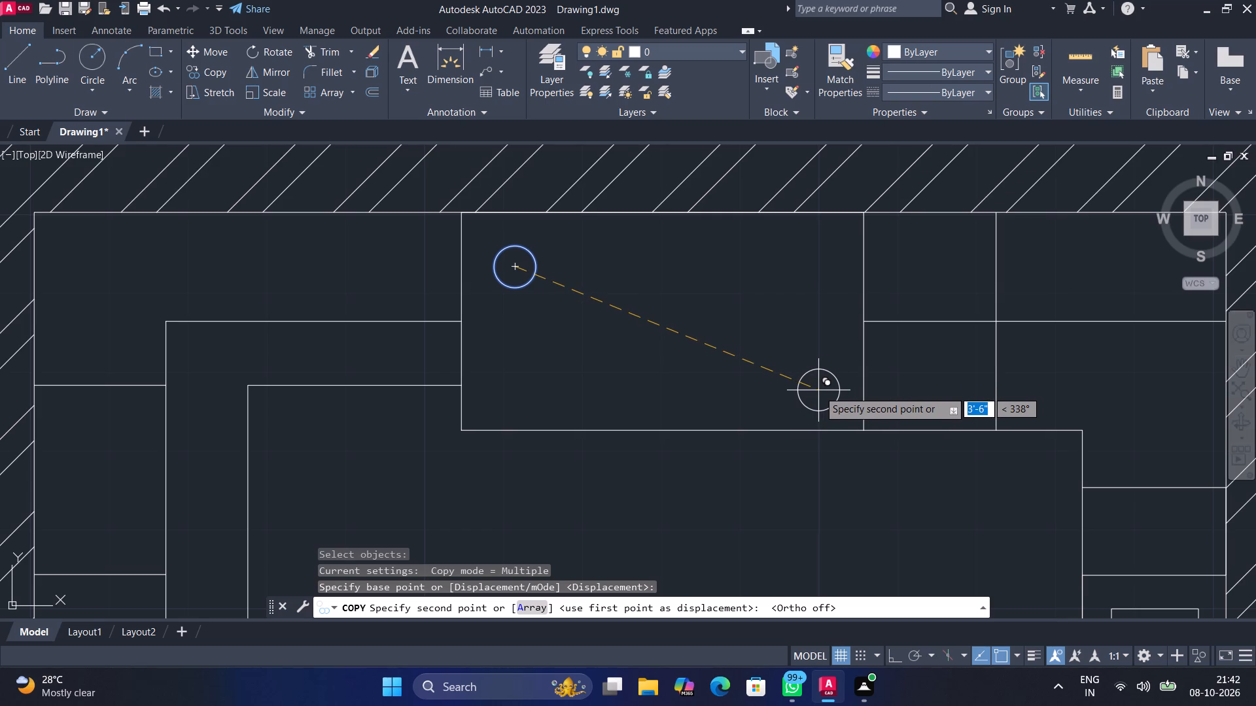
pyautogui.click(818, 388)
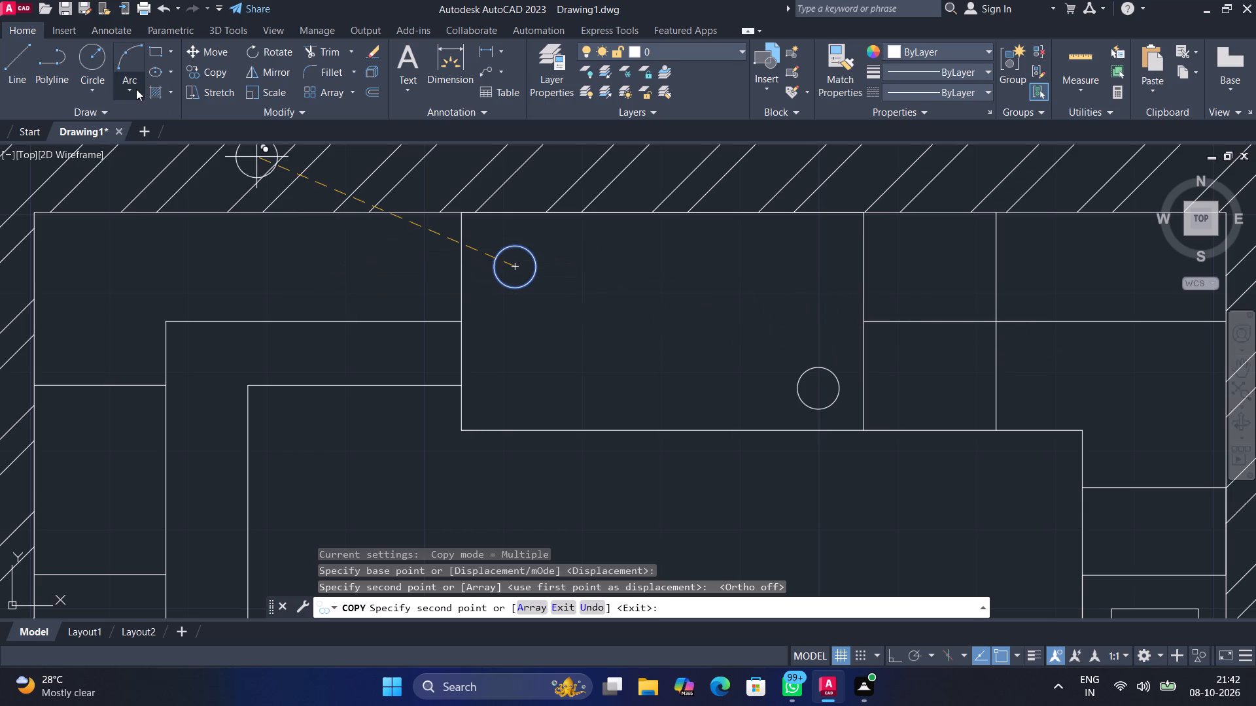
# Draw a concentric inner circle of about 2" radius inside the upper-left circle of the upper box.
pyautogui.click(93, 54)
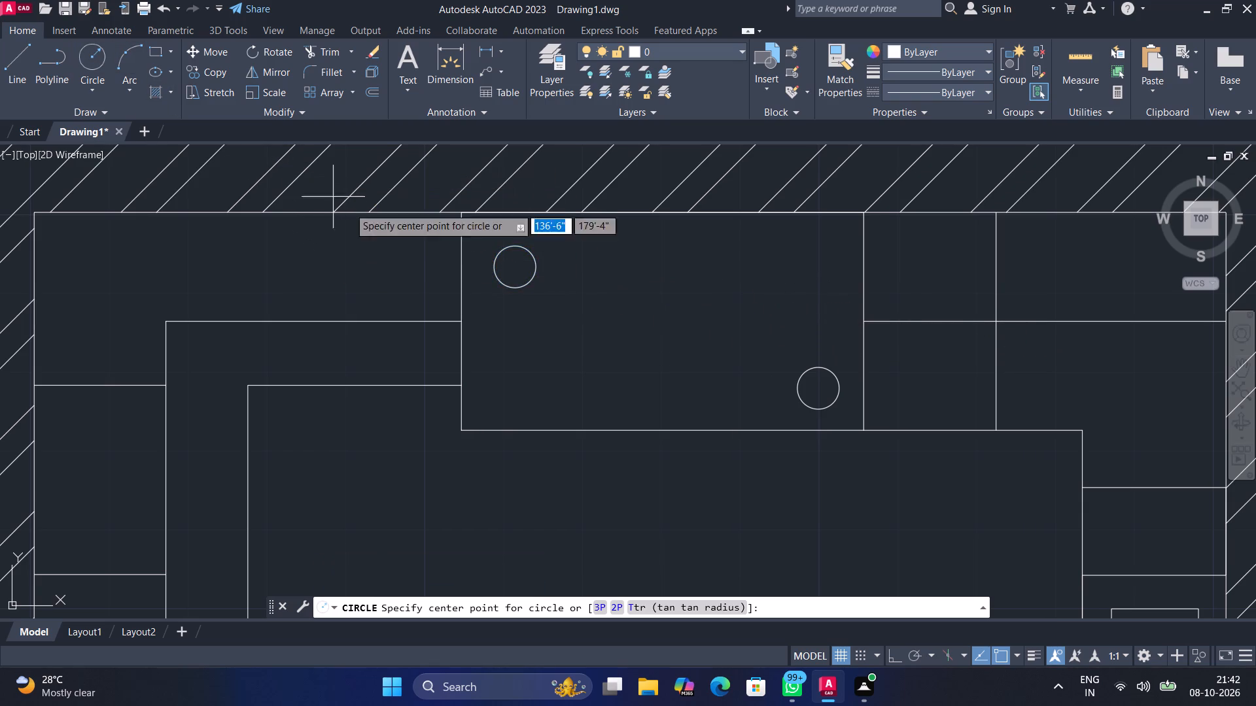
pyautogui.scroll(1, 517, 265)
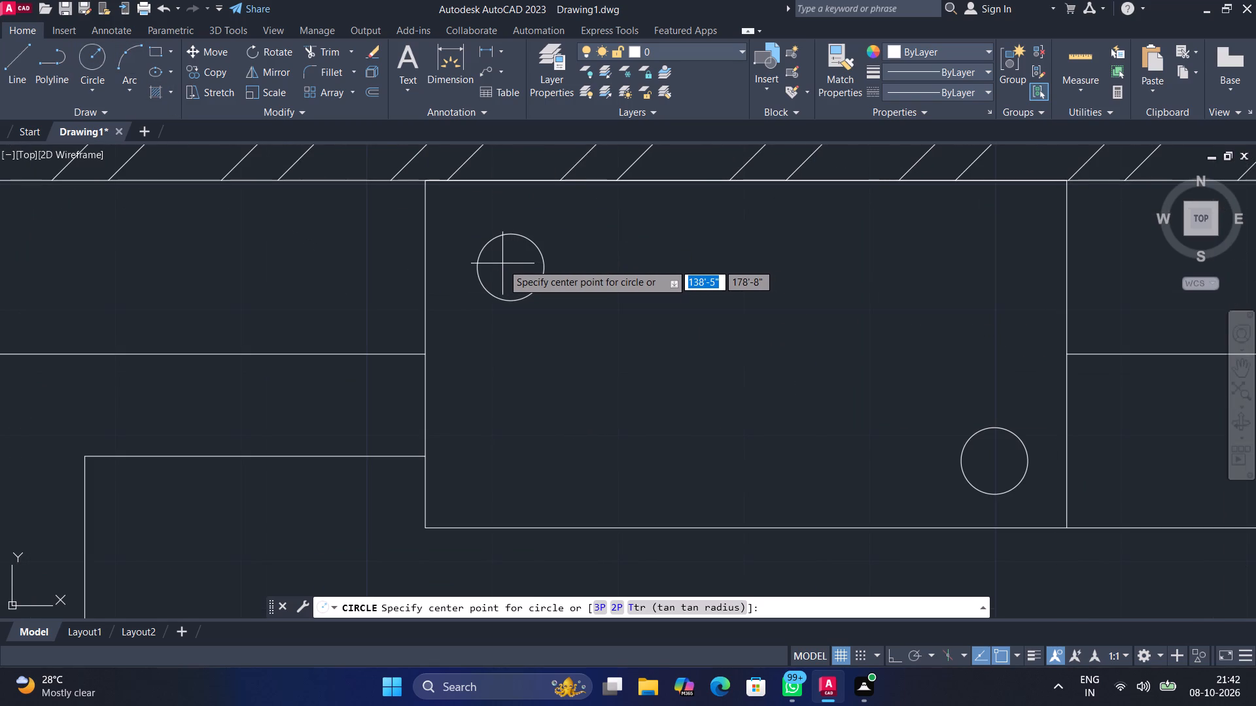
pyautogui.click(107, 66)
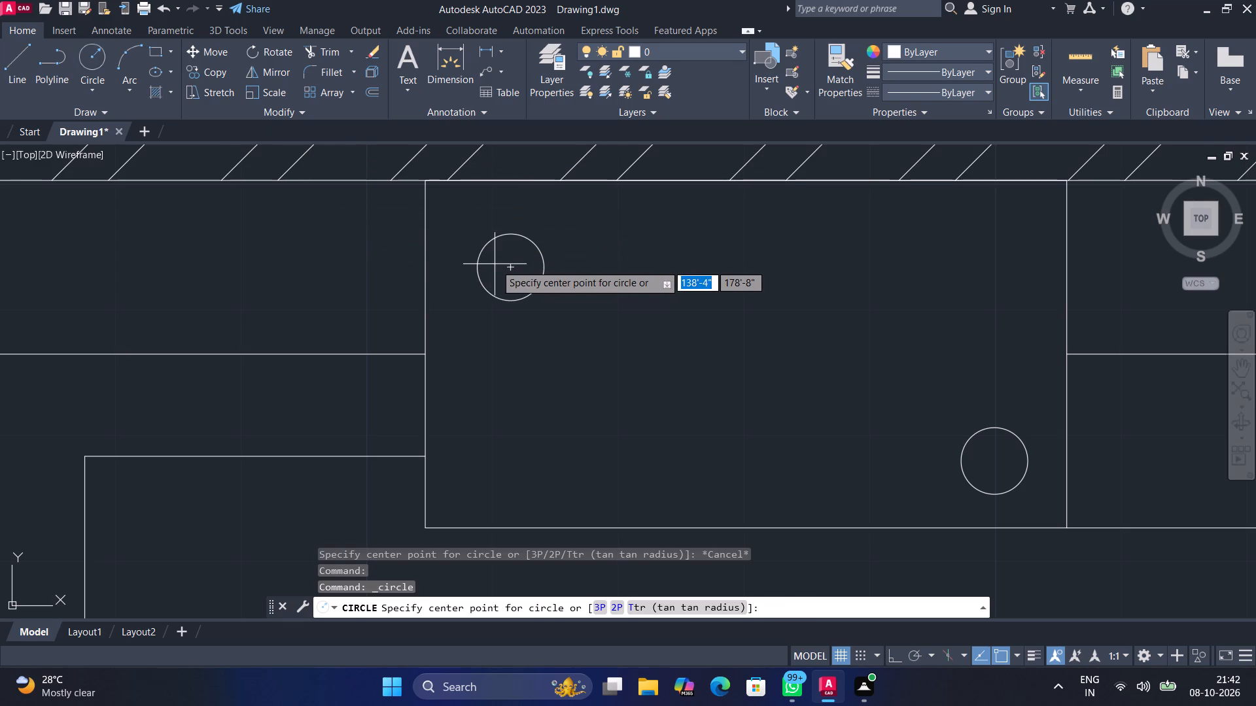
pyautogui.click(508, 263)
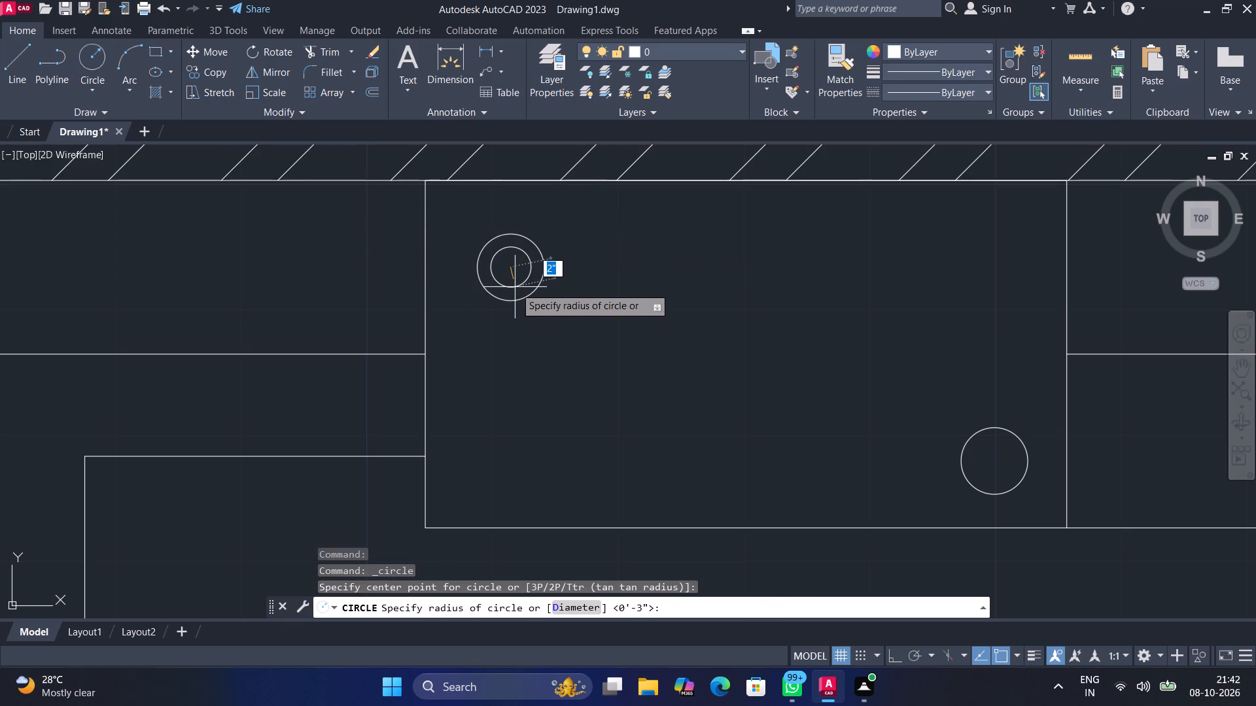
pyautogui.click(515, 288)
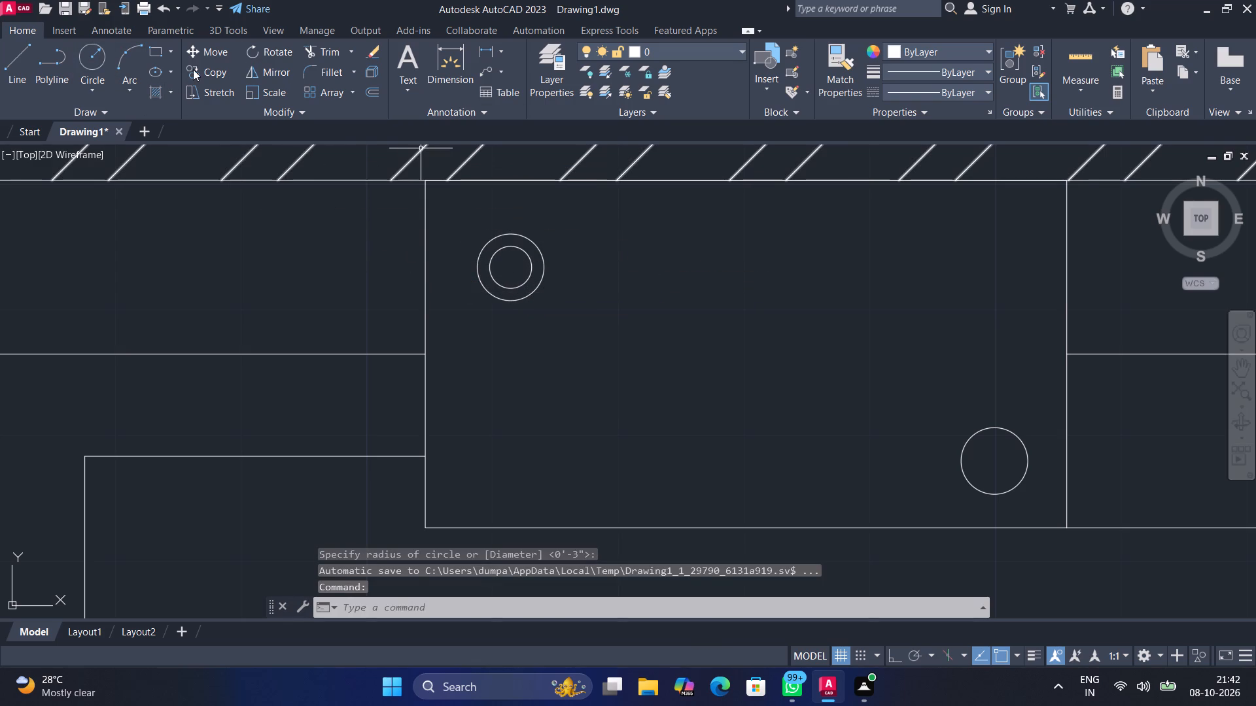
# Copy the inner circle from the upper-left pair into the lower-right circle of the upper box.
pyautogui.click(197, 69)
pyautogui.click(497, 250)
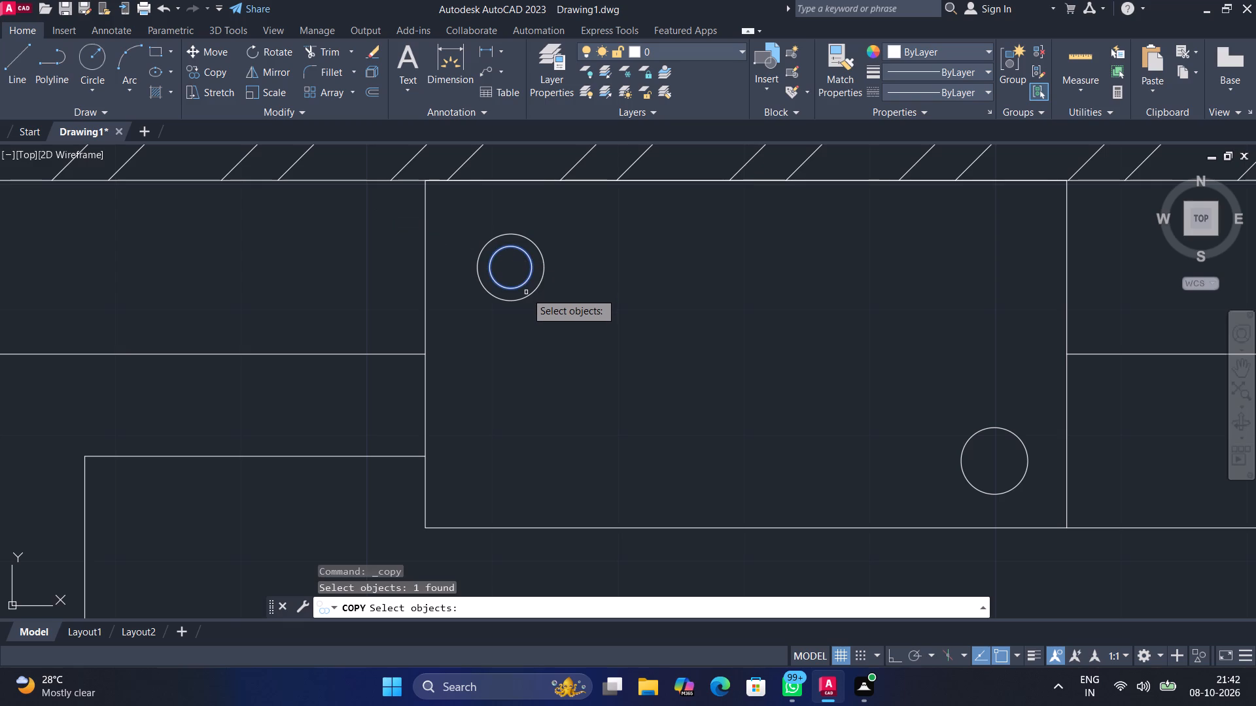
pyautogui.press('space')
pyautogui.write('x')
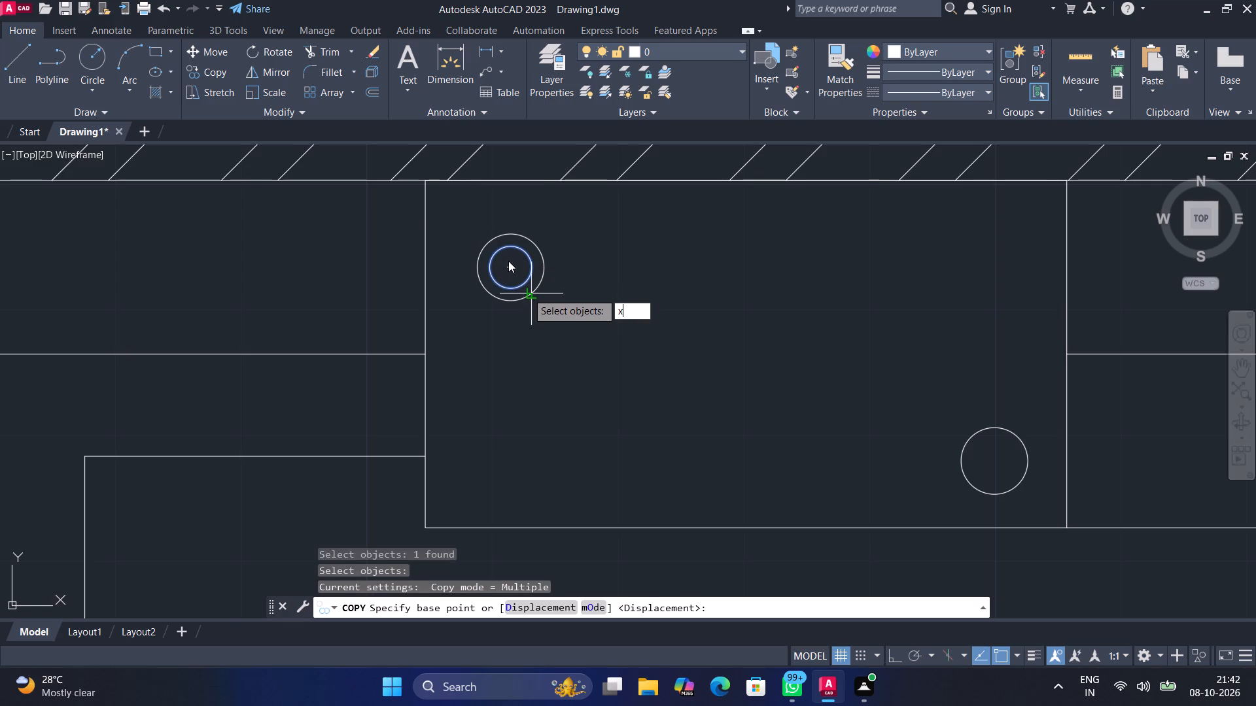
pyautogui.moveTo(508, 261); pyautogui.dragTo(567, 312)
pyautogui.moveTo(578, 319); pyautogui.dragTo(599, 330)
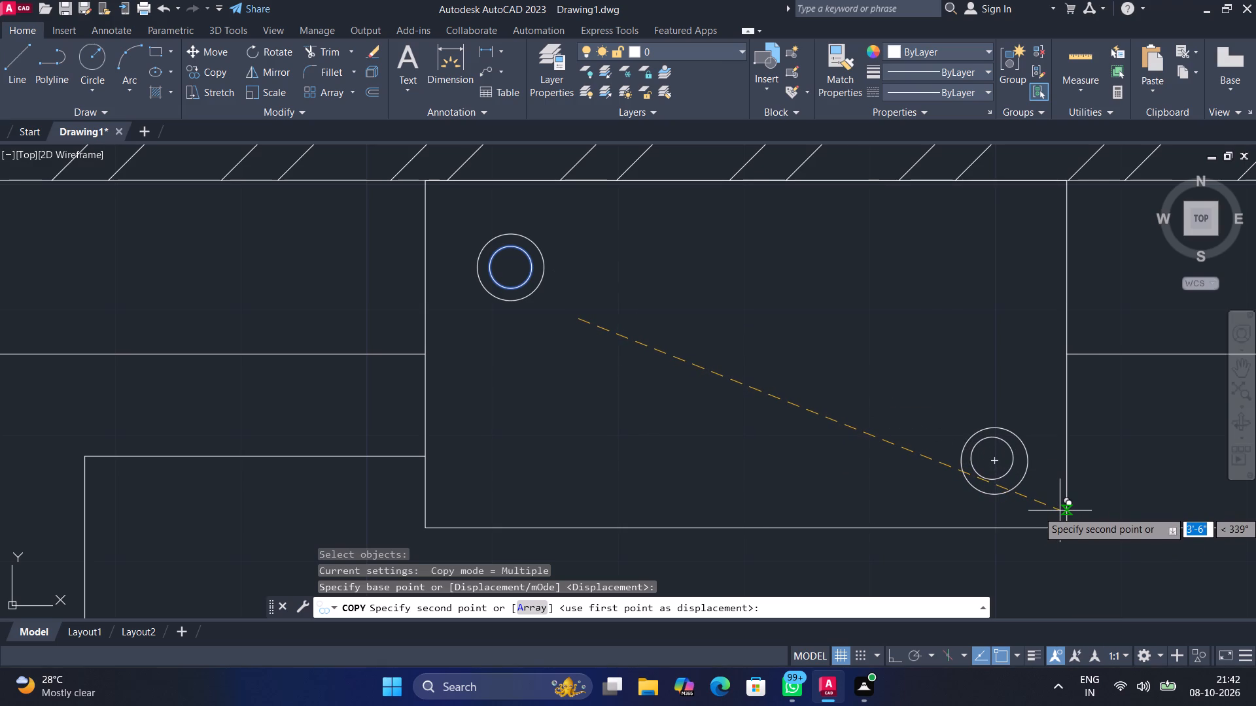
pyautogui.click(994, 468)
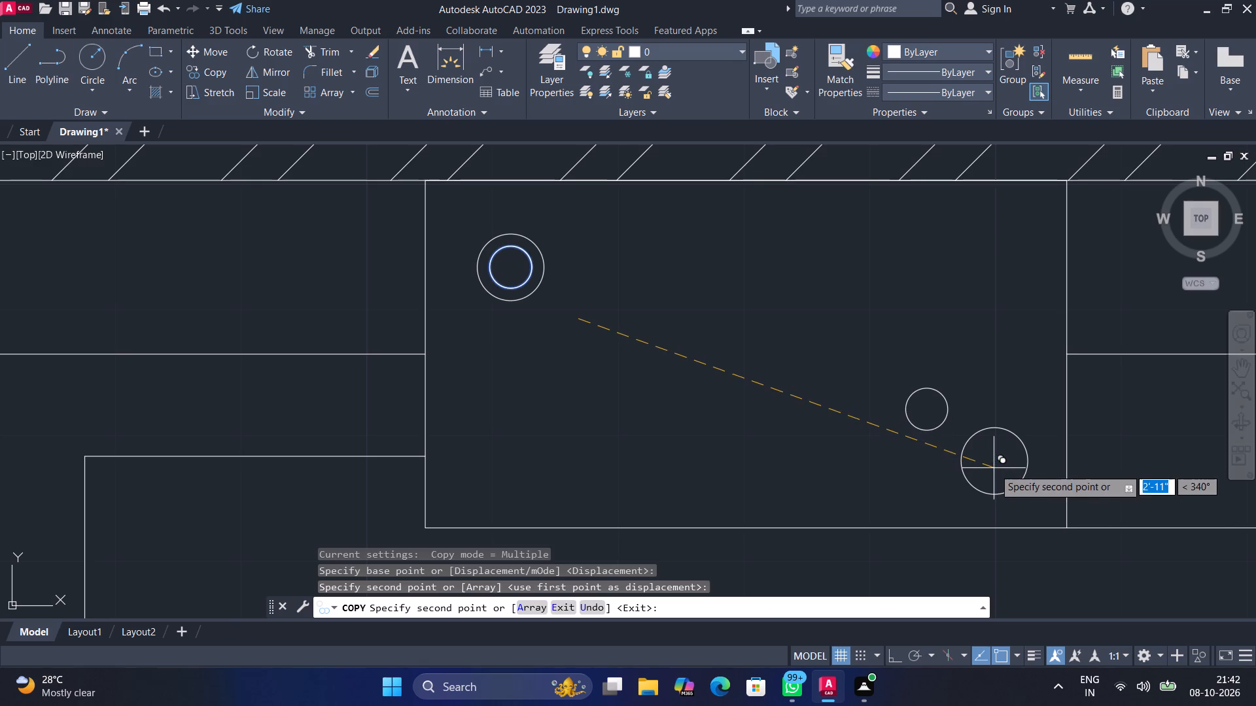
pyautogui.click(1062, 513)
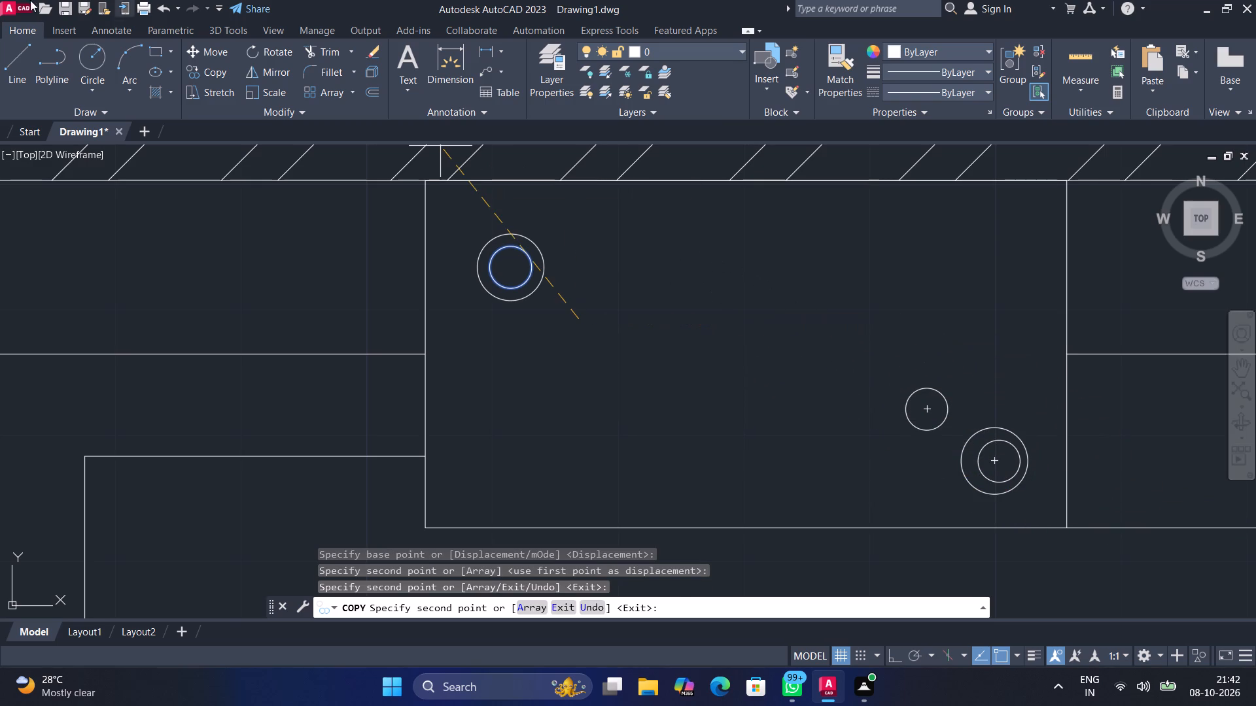
# Remove the stray small circle lying outside the lower-right circle pair.
pyautogui.click(11, 49)
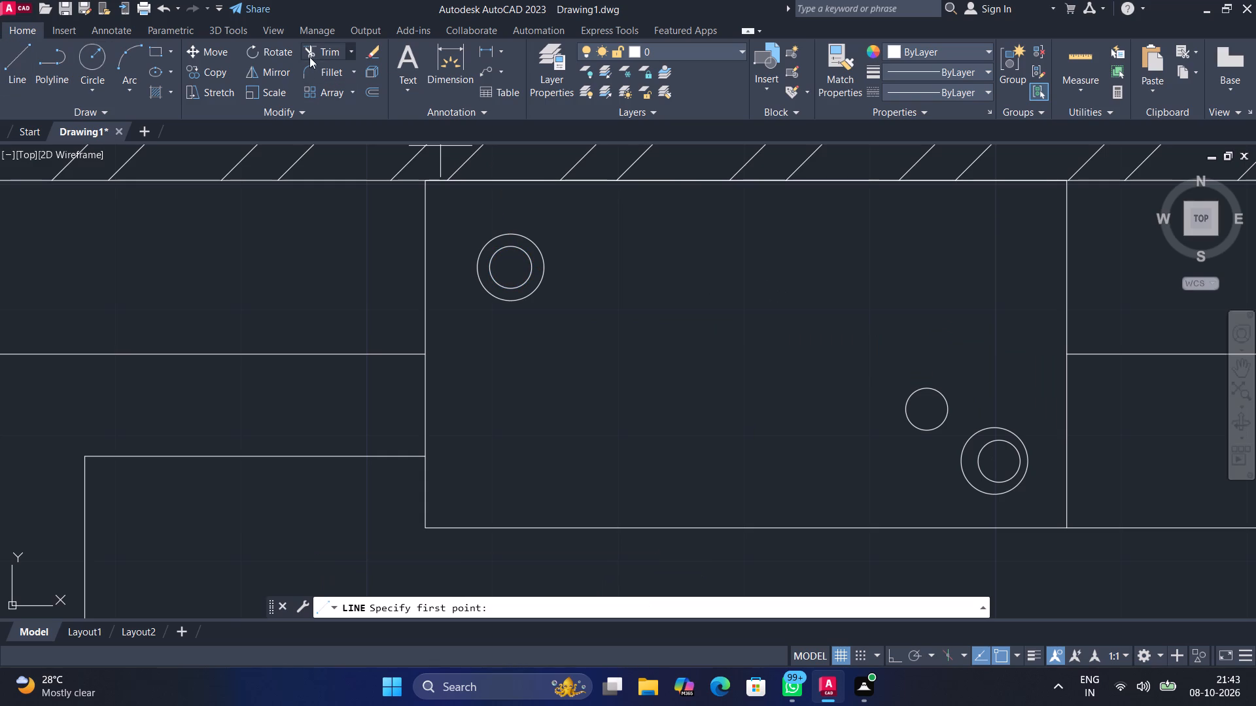
pyautogui.click(311, 54)
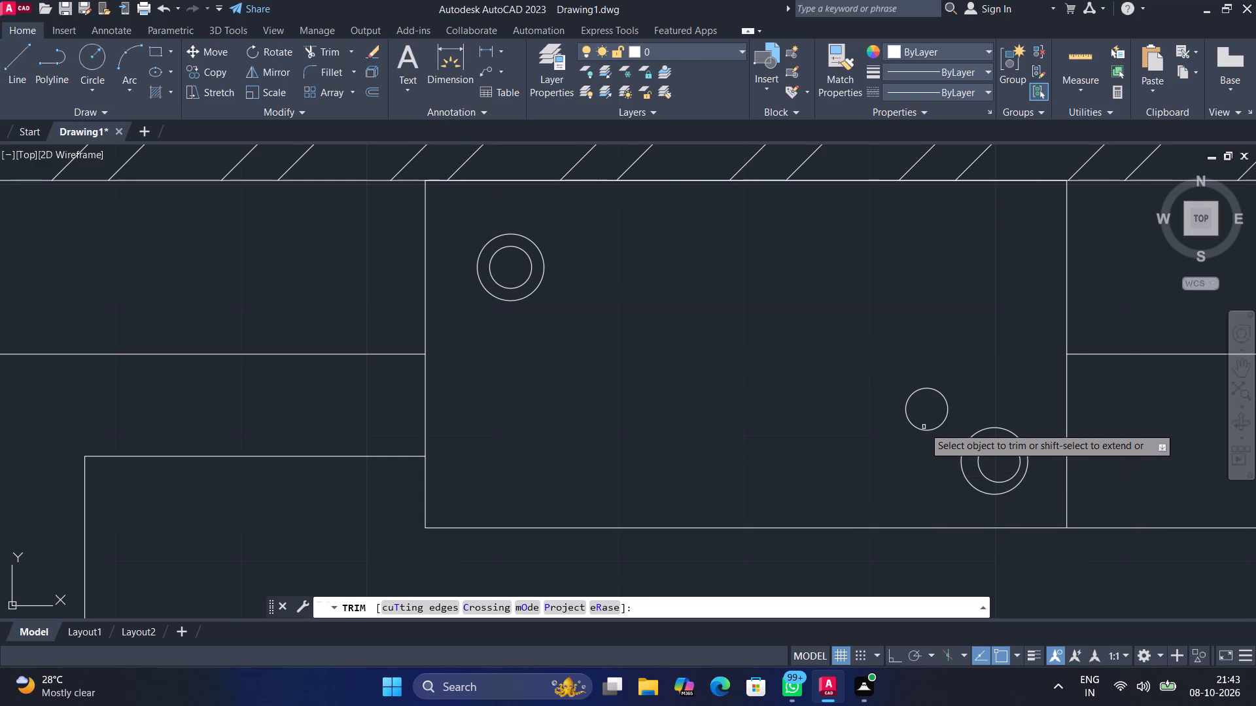
pyautogui.click(920, 431)
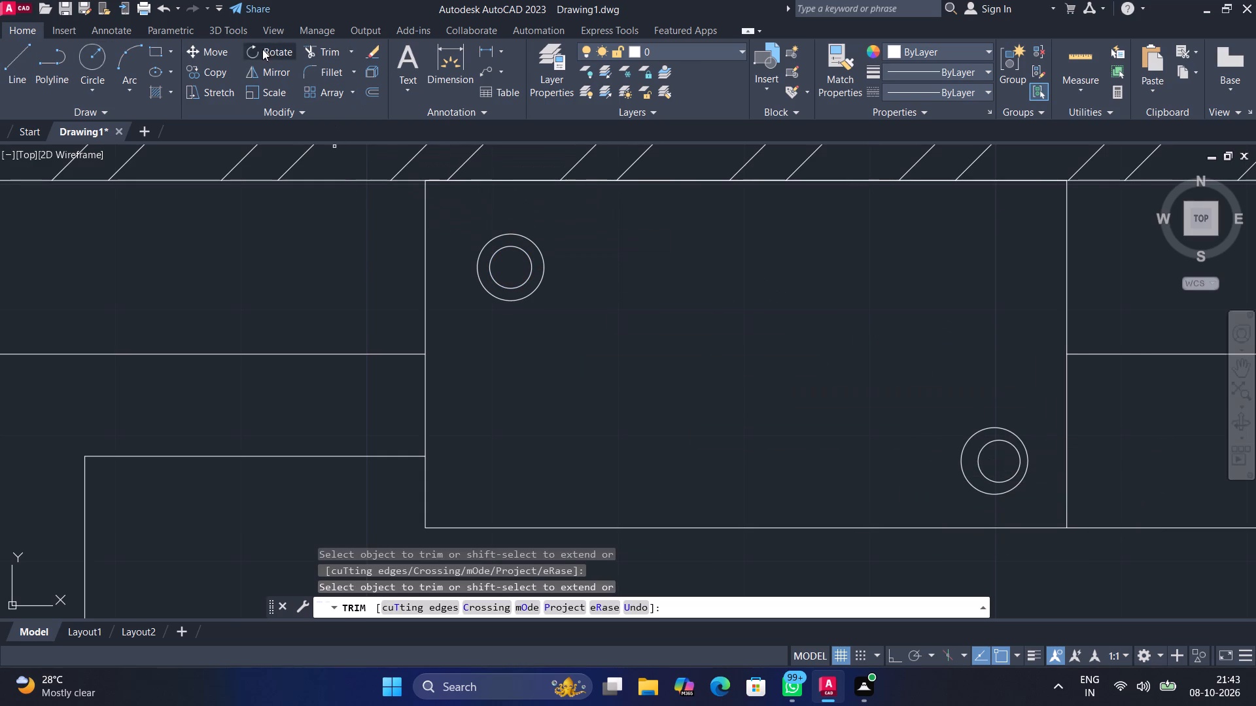
# Move the copied inner circle so it is centred within the lower-right outer circle.
pyautogui.click(227, 54)
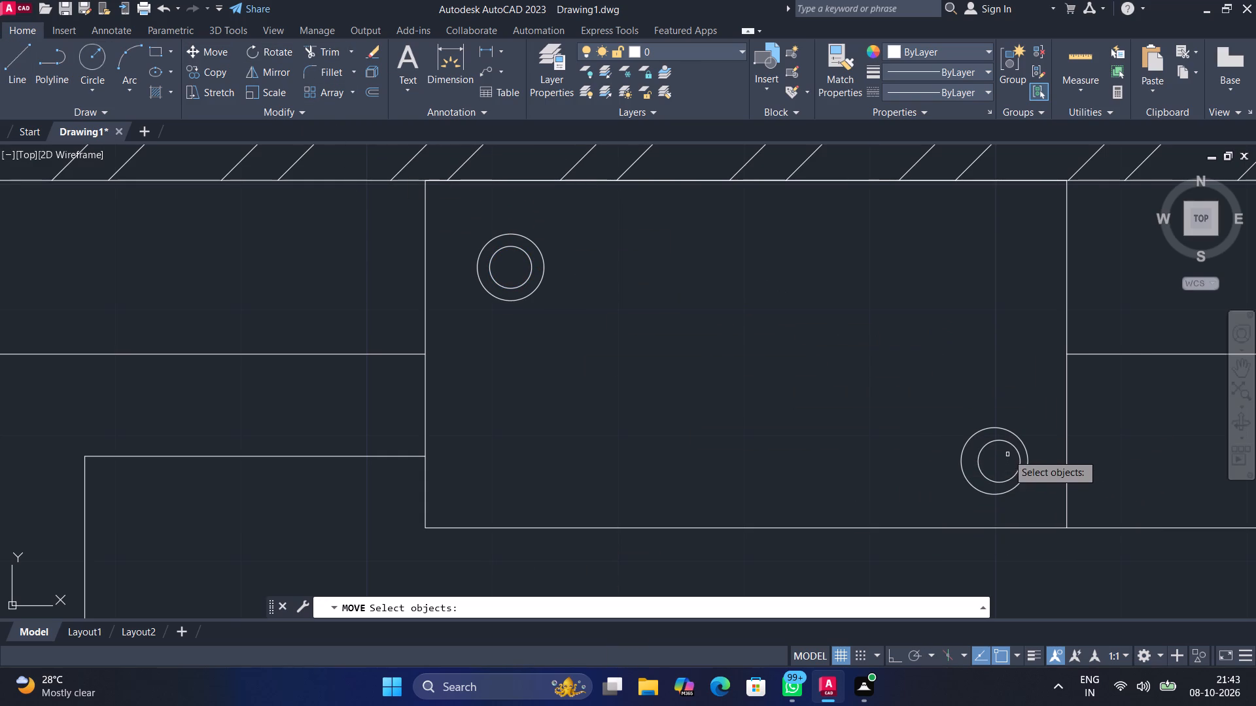
pyautogui.click(1013, 444)
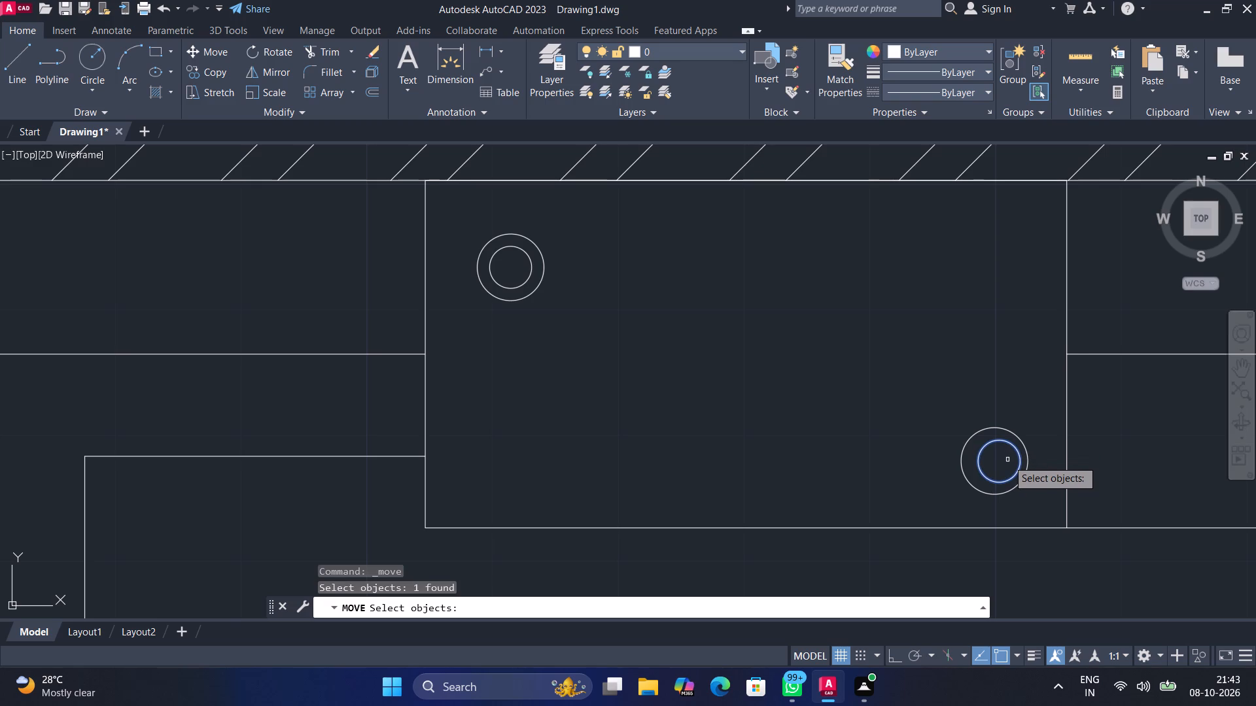
pyautogui.press('space')
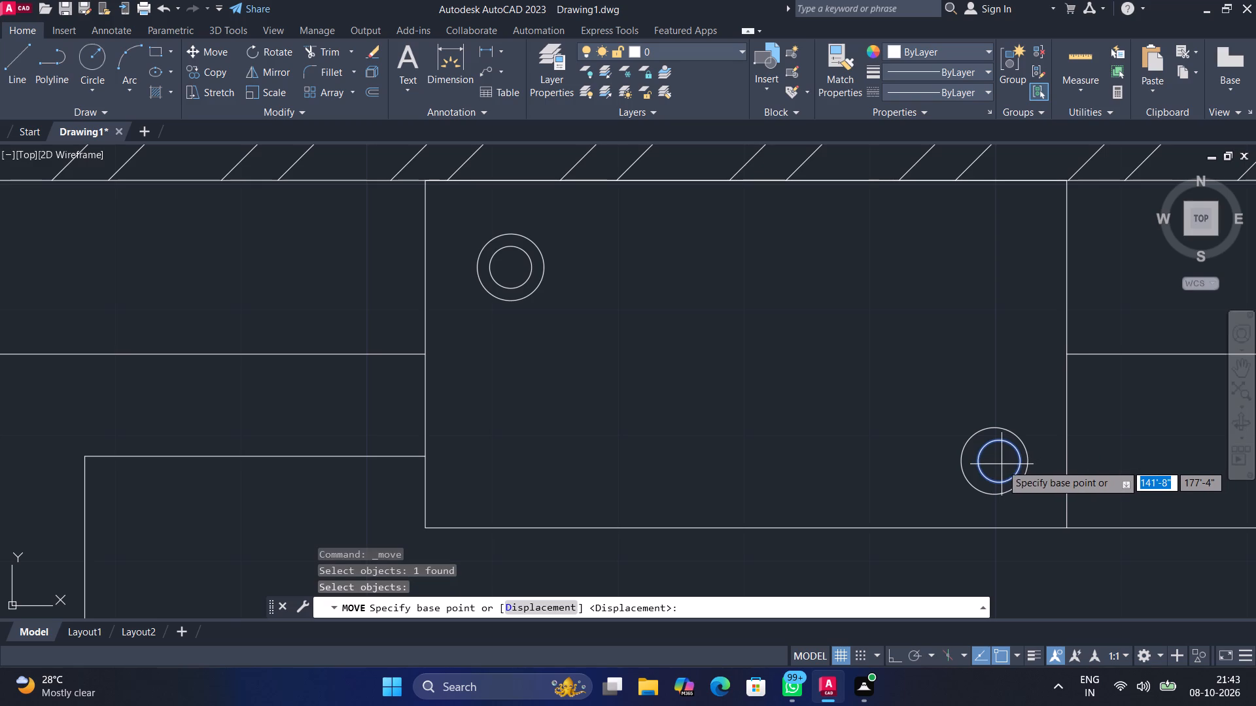
pyautogui.click(1001, 459)
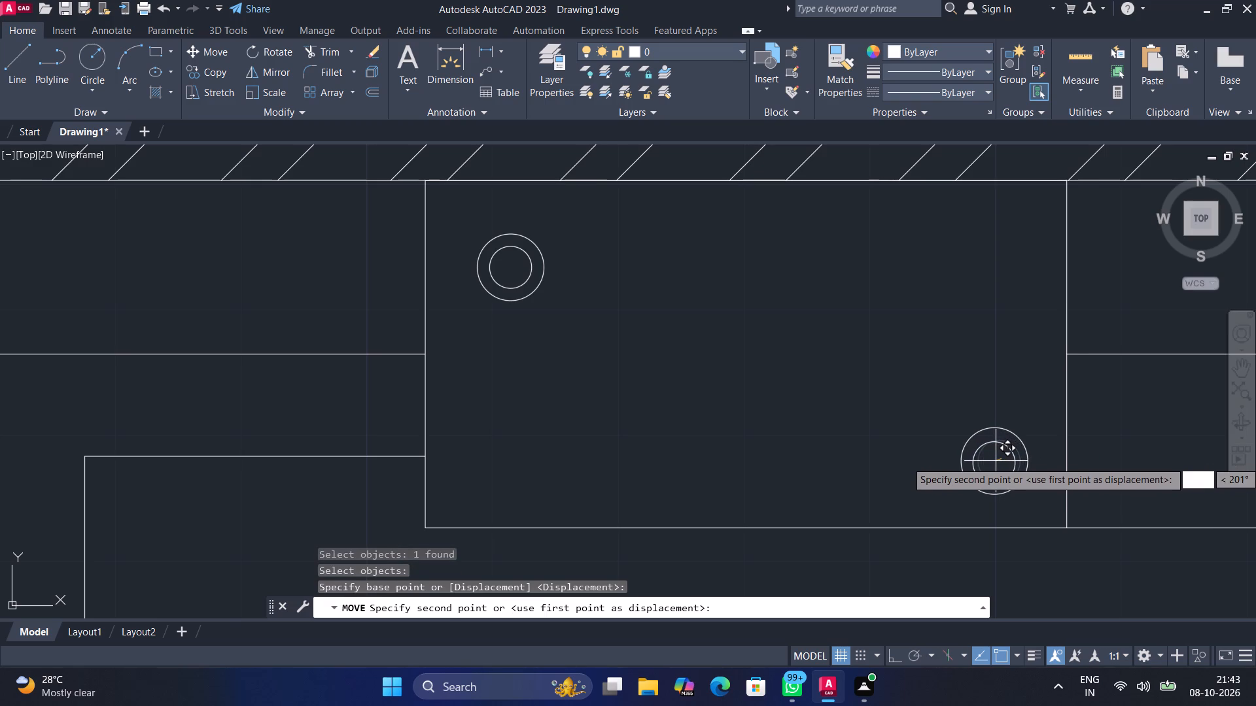
pyautogui.scroll(1, 1001, 459)
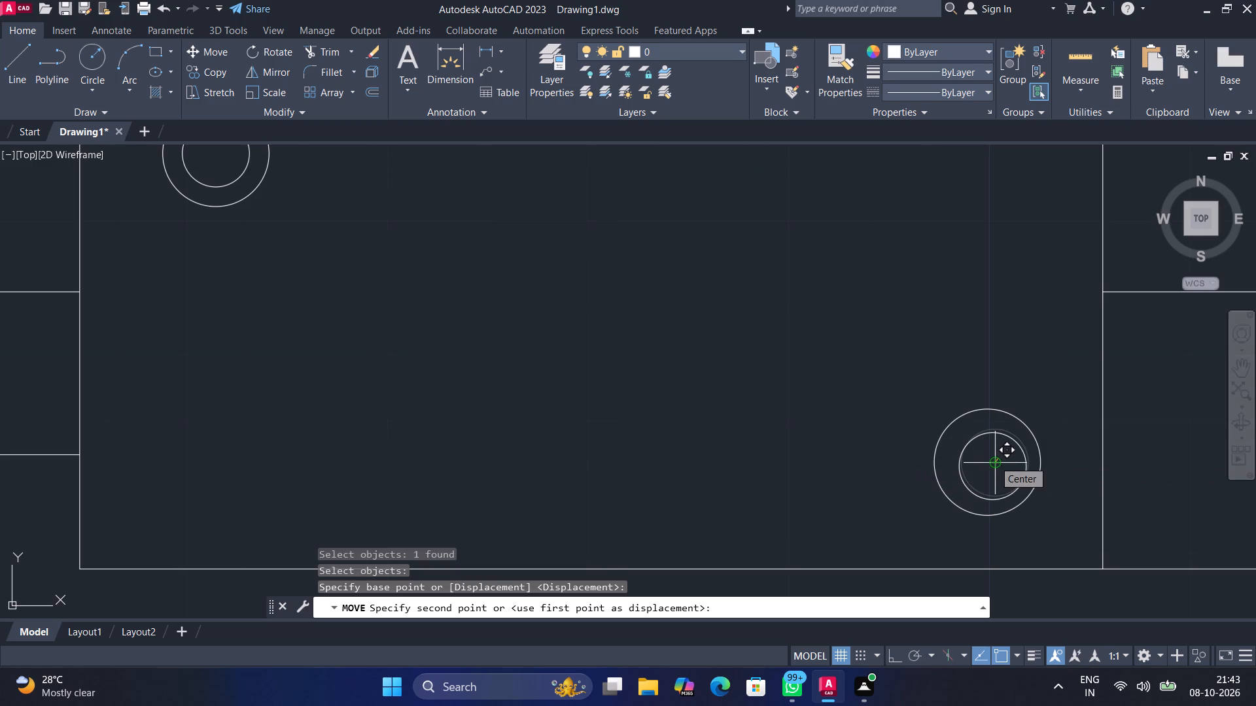
pyautogui.click(994, 460)
pyautogui.scroll(1, 1011, 467)
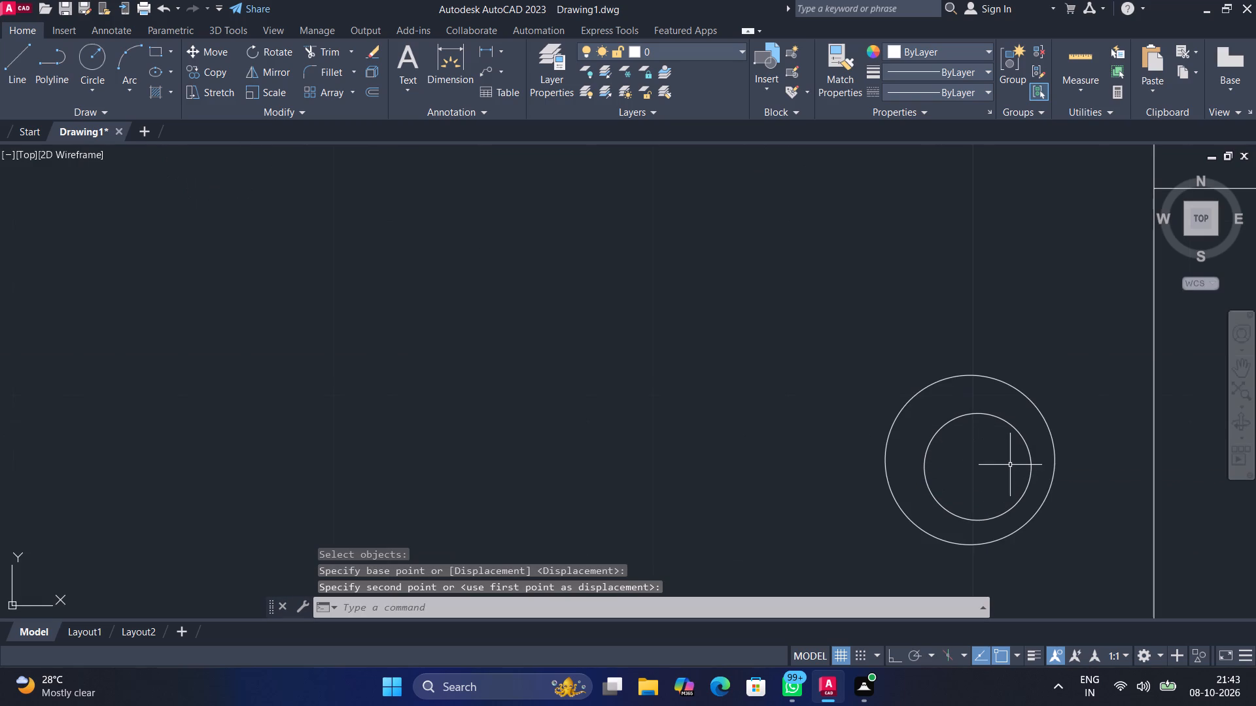
pyautogui.moveTo(1010, 465); pyautogui.dragTo(949, 397, button='middle')
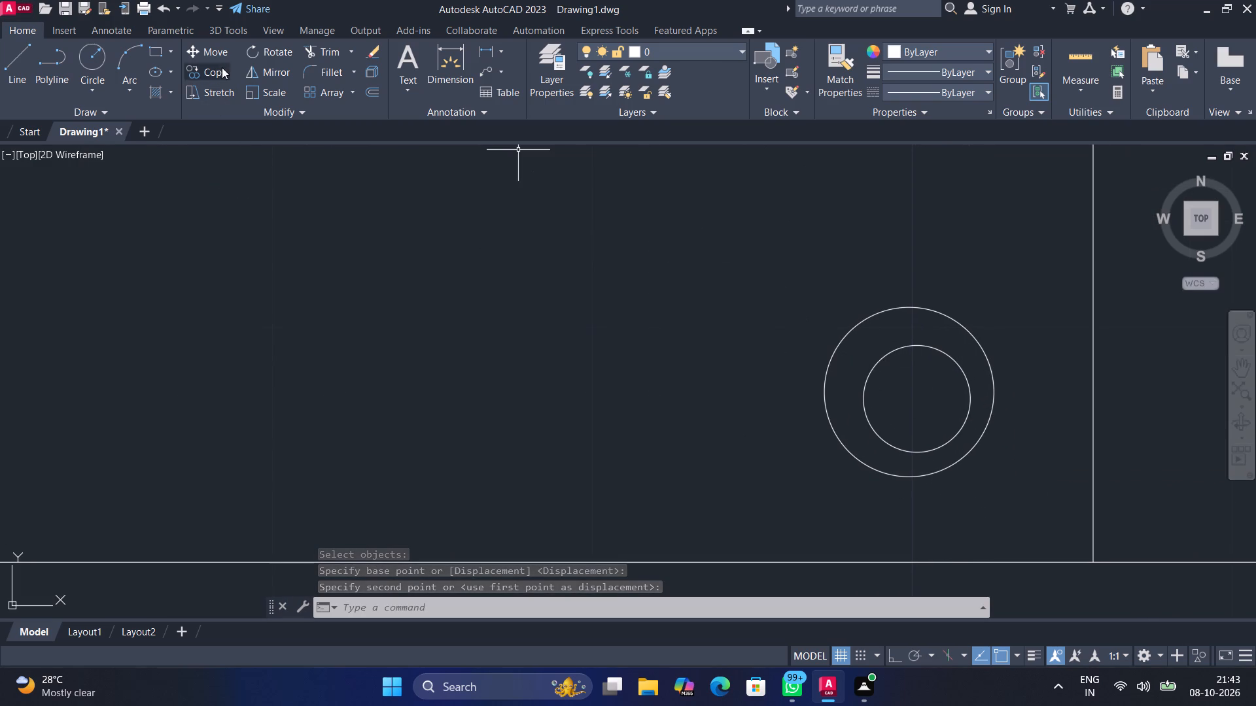
pyautogui.click(222, 55)
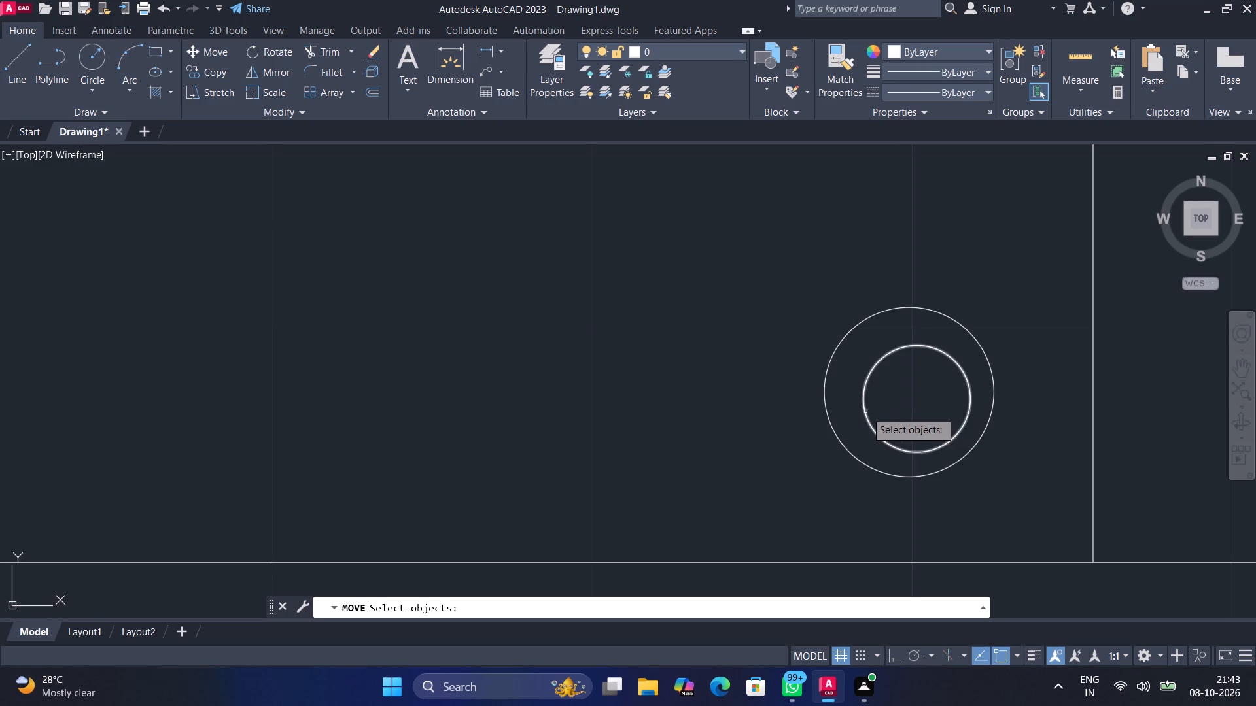
pyautogui.click(865, 411)
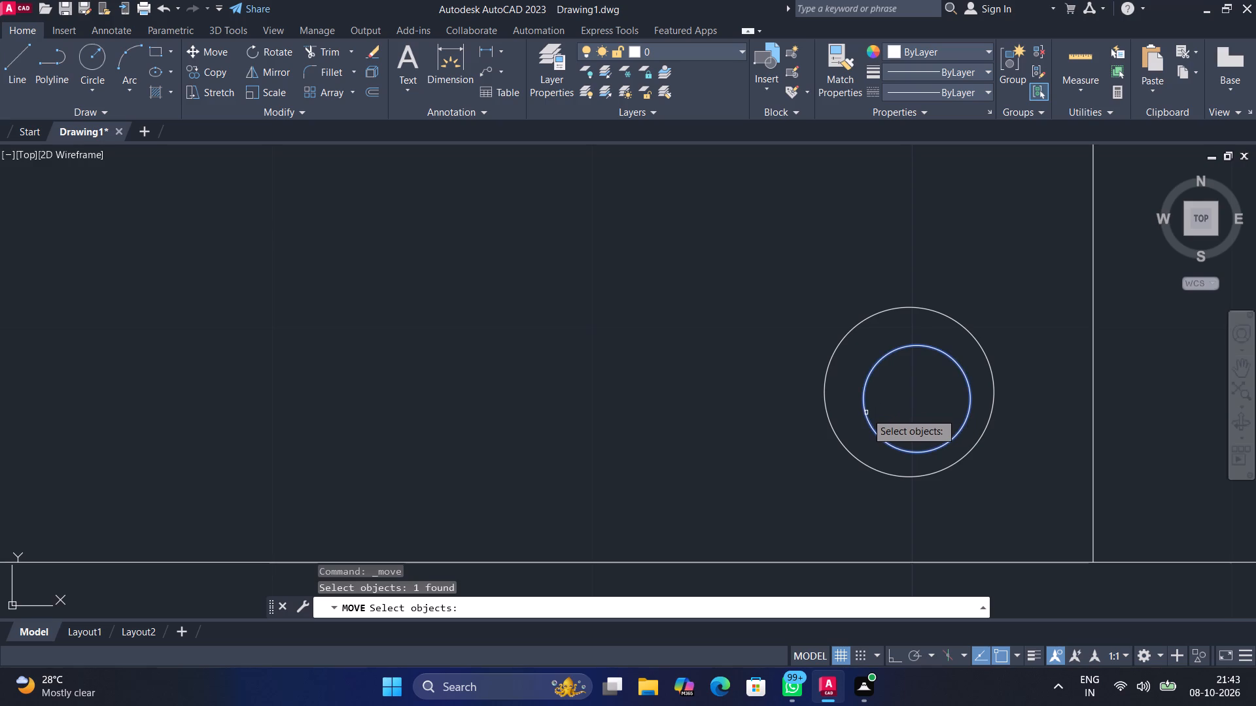
pyautogui.press('space')
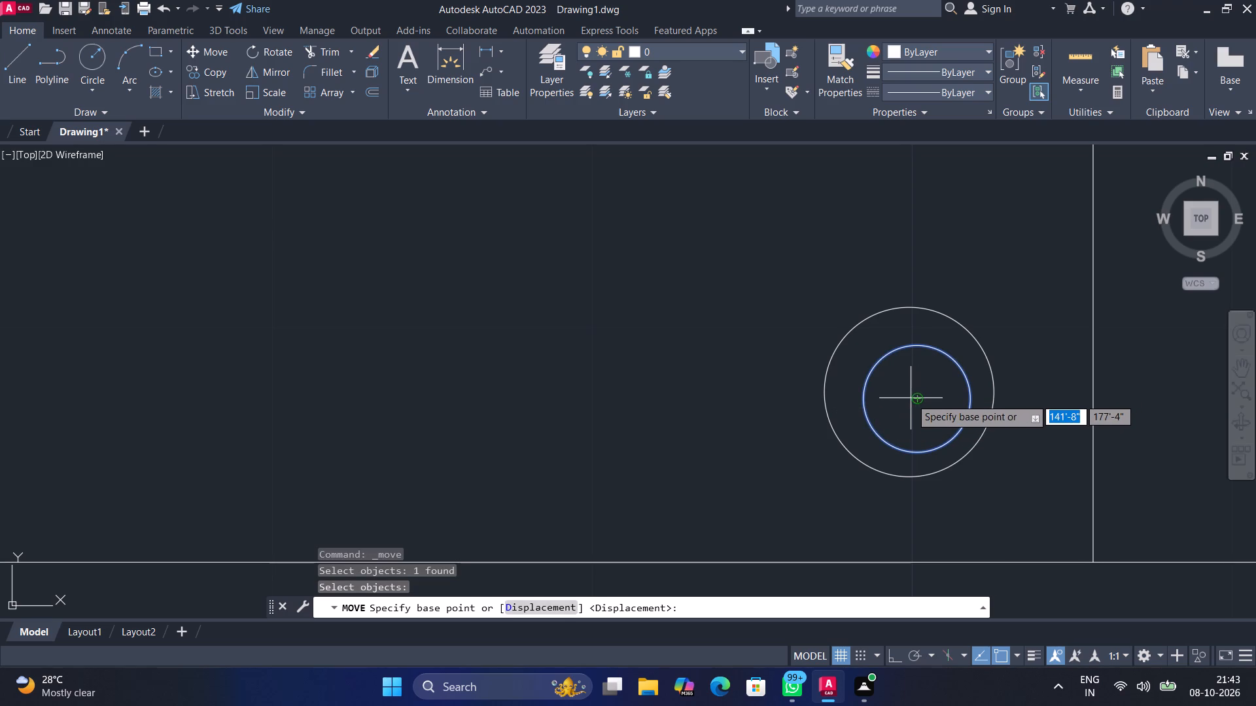
pyautogui.click(914, 398)
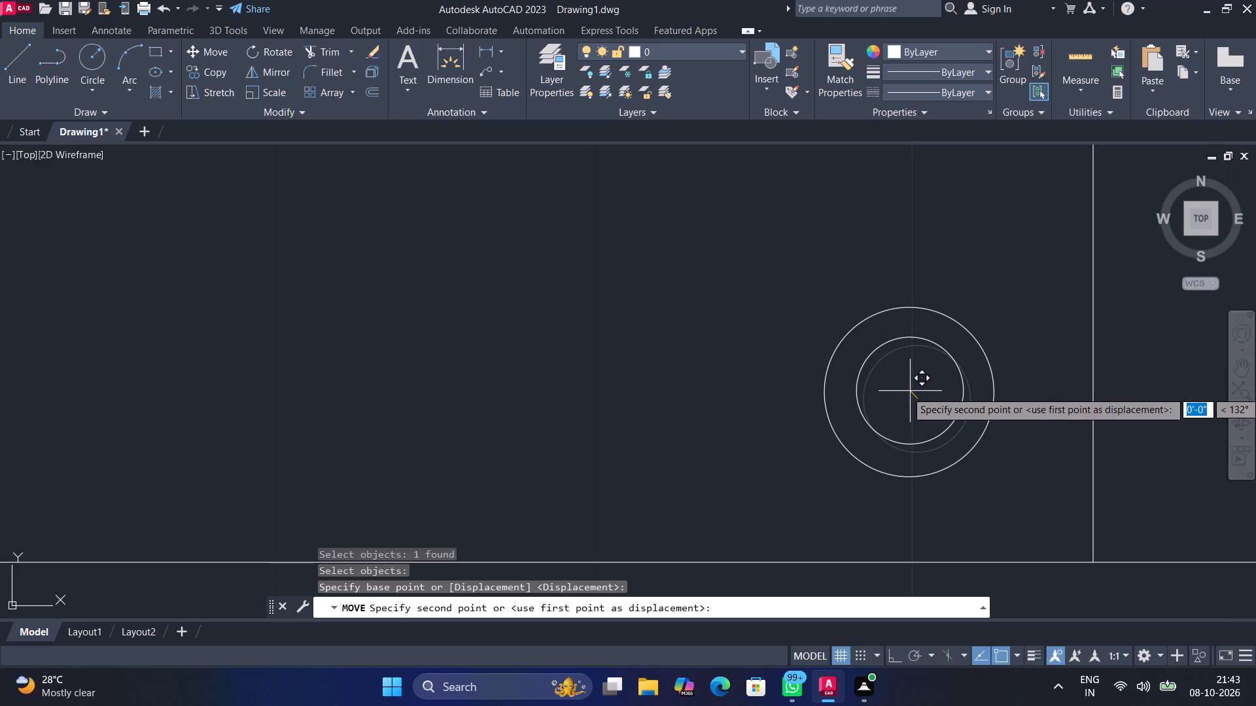
pyautogui.click(910, 391)
# Draw a larger circle of about 5" radius near the upper box's lower-left corner.
pyautogui.scroll(-2, 585, 346)
pyautogui.moveTo(534, 301); pyautogui.dragTo(699, 397, button='middle')
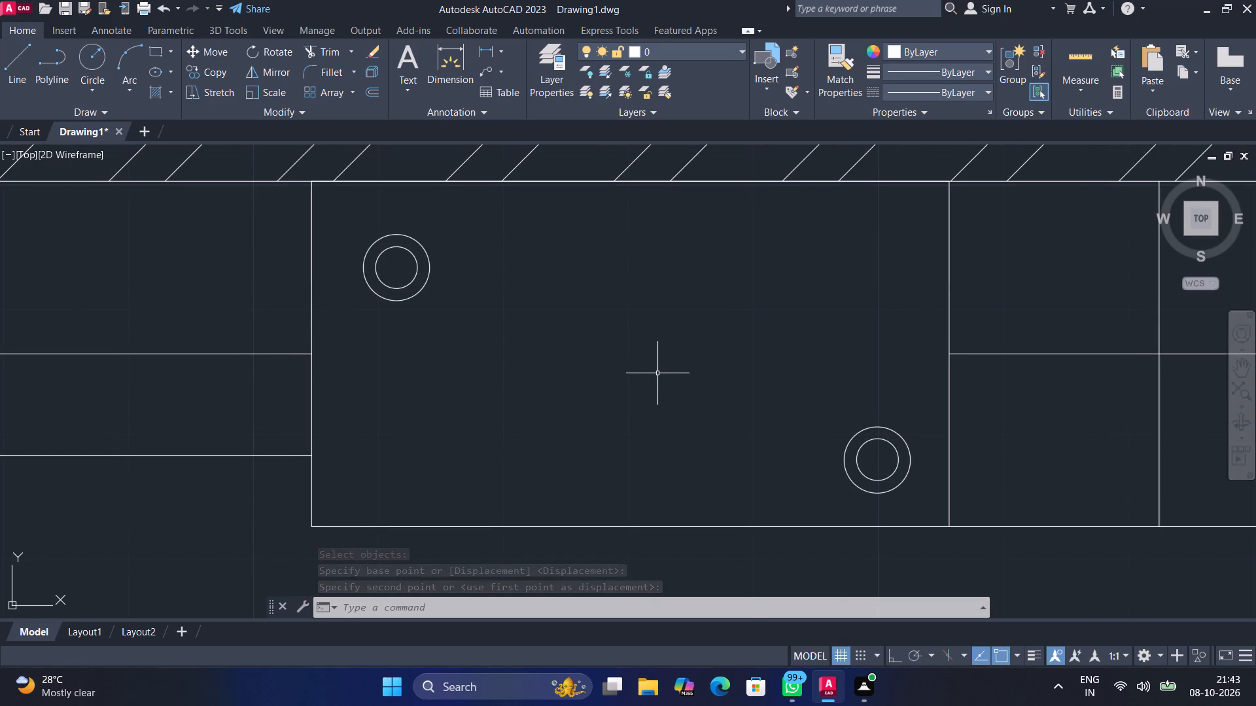
pyautogui.click(95, 53)
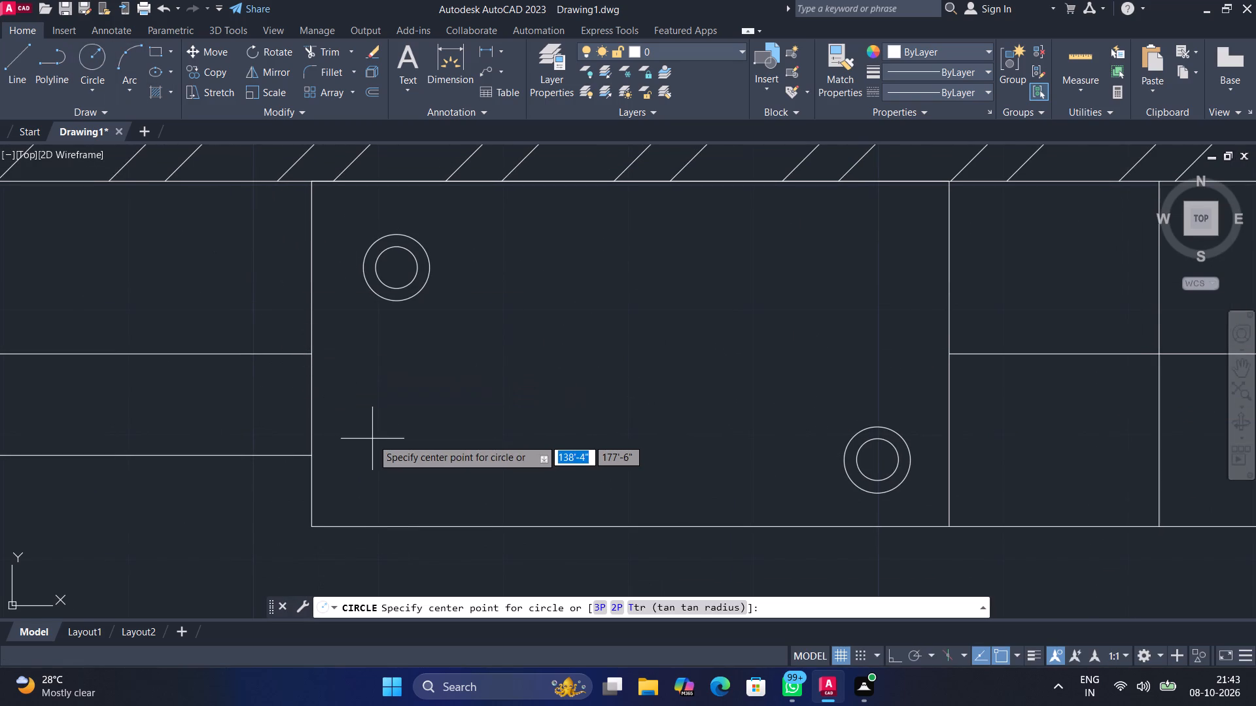
pyautogui.click(391, 443)
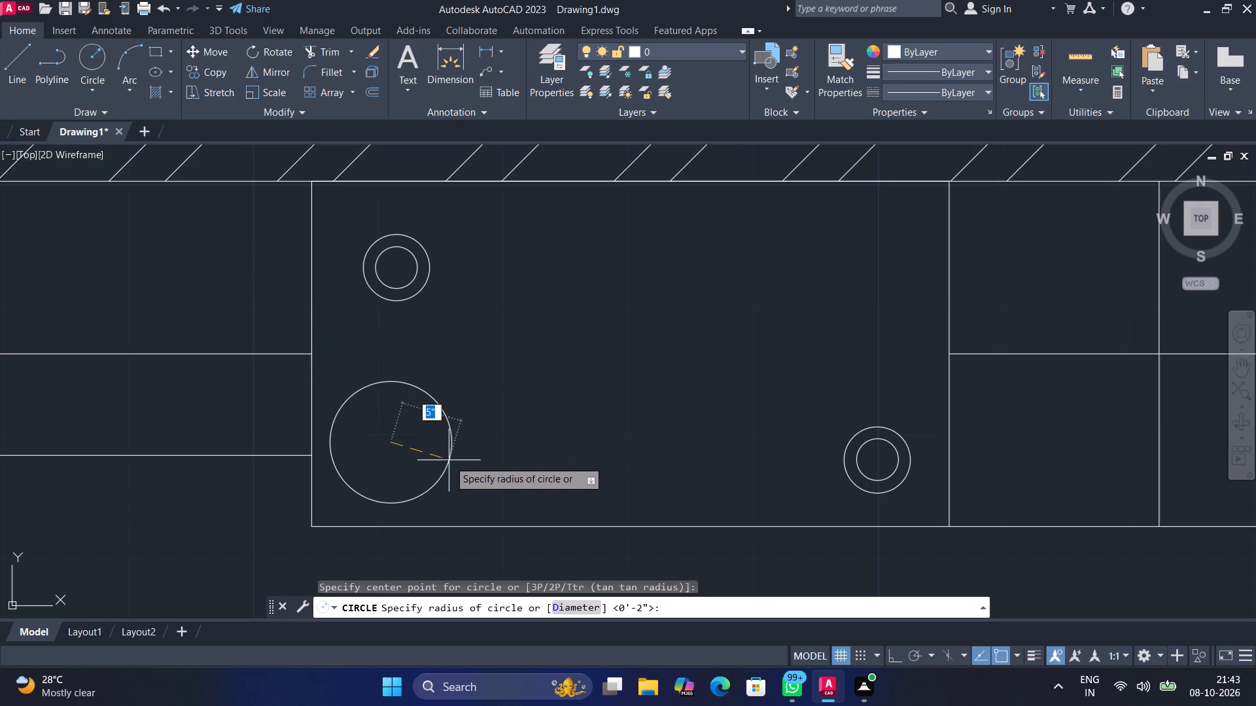
pyautogui.click(445, 454)
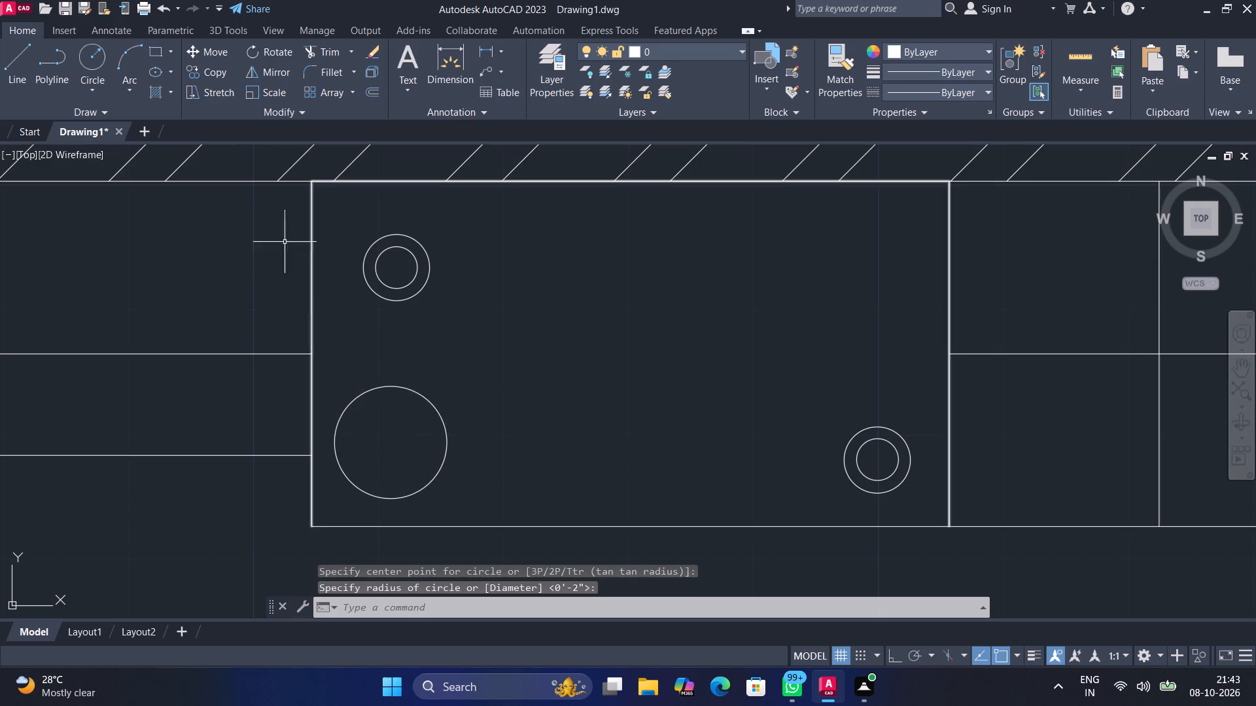
# Draw a smaller concentric circle inside the large circle near the upper box's lower-left corner.
pyautogui.click(82, 53)
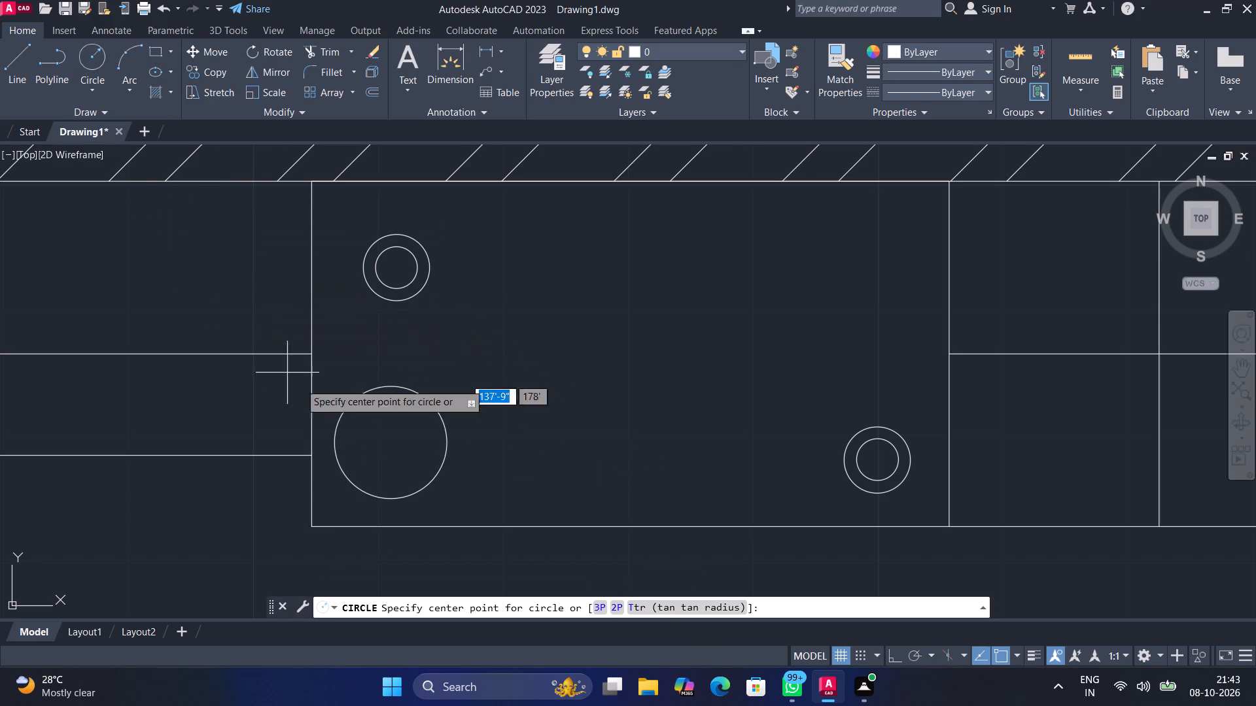
pyautogui.click(390, 444)
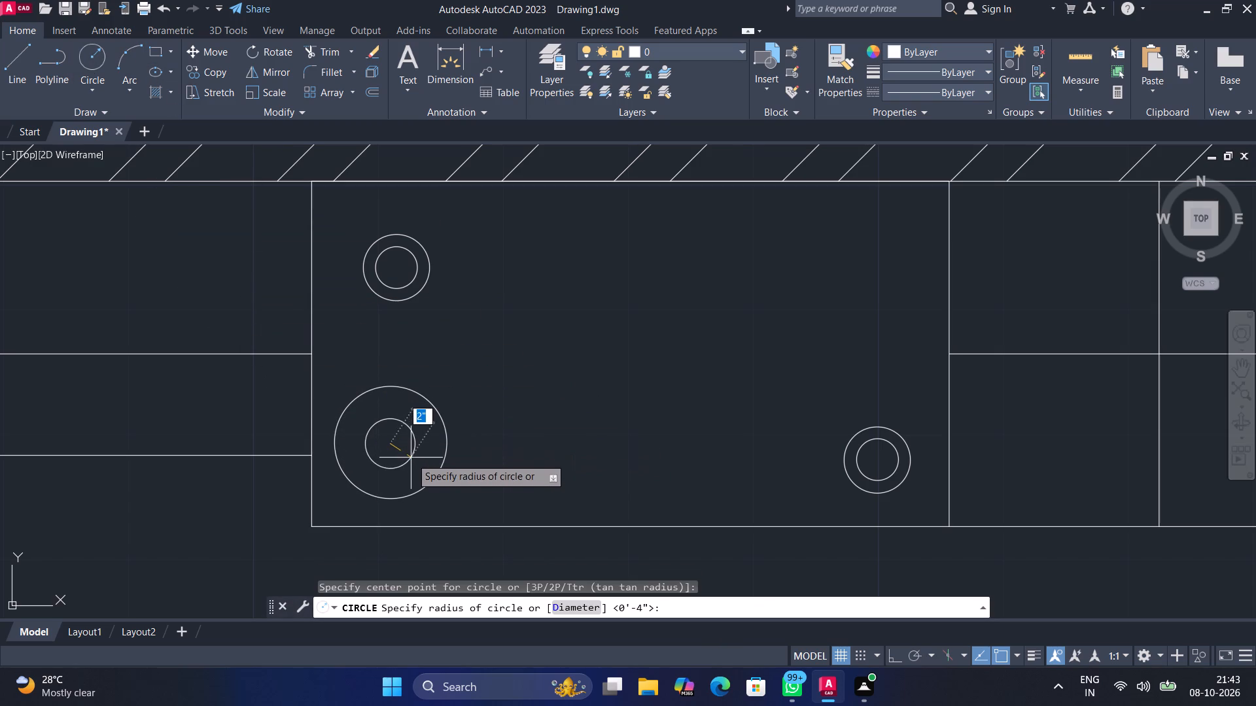
pyautogui.click(419, 467)
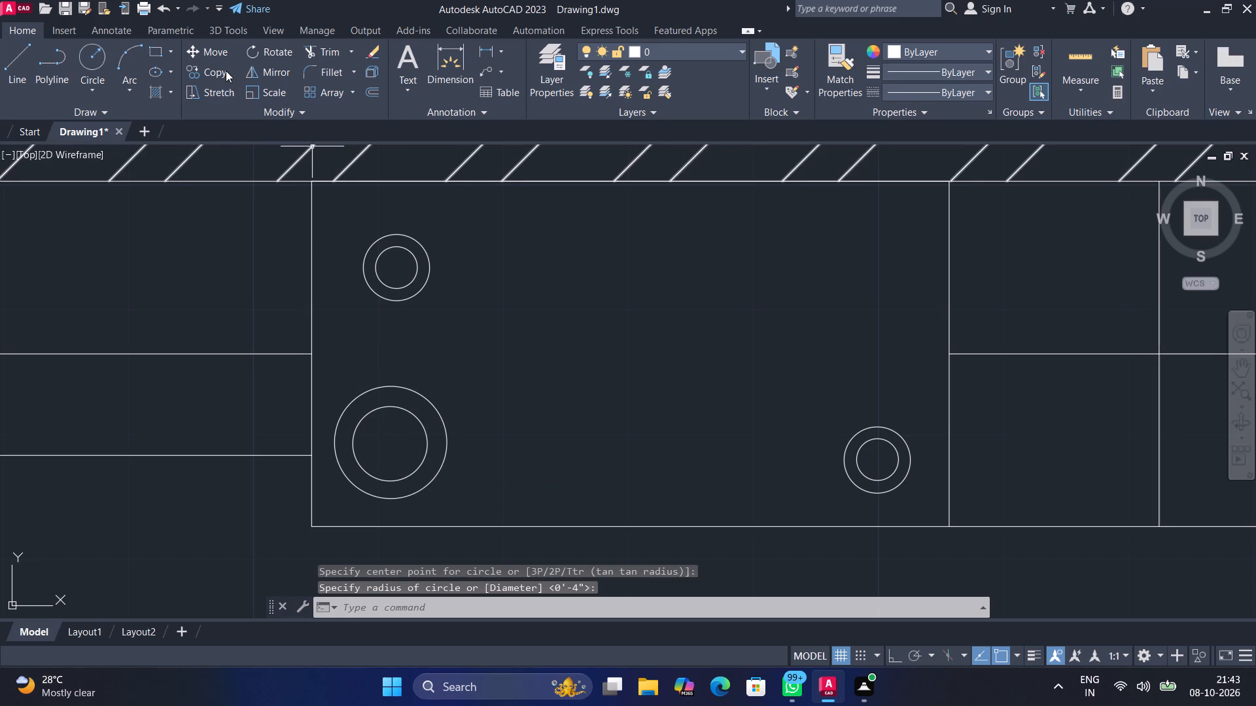
# Copy the large lower-left outer circle, from its centre, to the upper box's upper-right corner area.
pyautogui.click(224, 71)
pyautogui.click(427, 397)
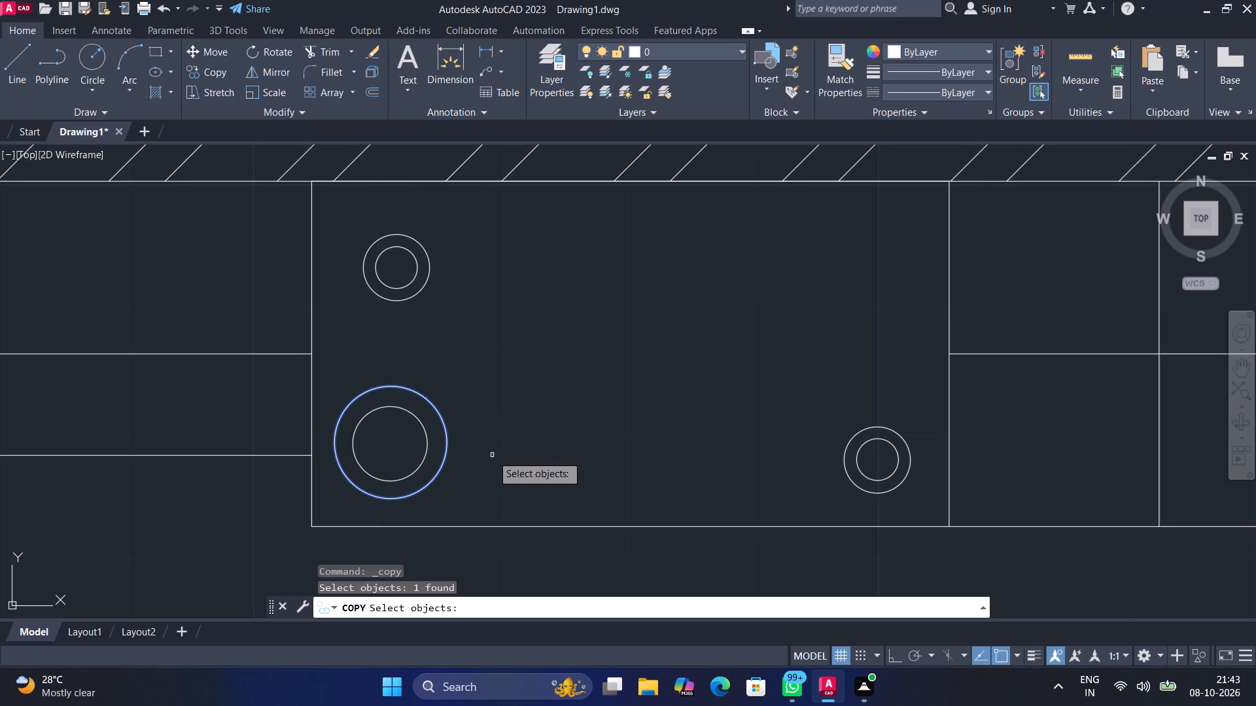
pyautogui.press('space')
pyautogui.click(395, 443)
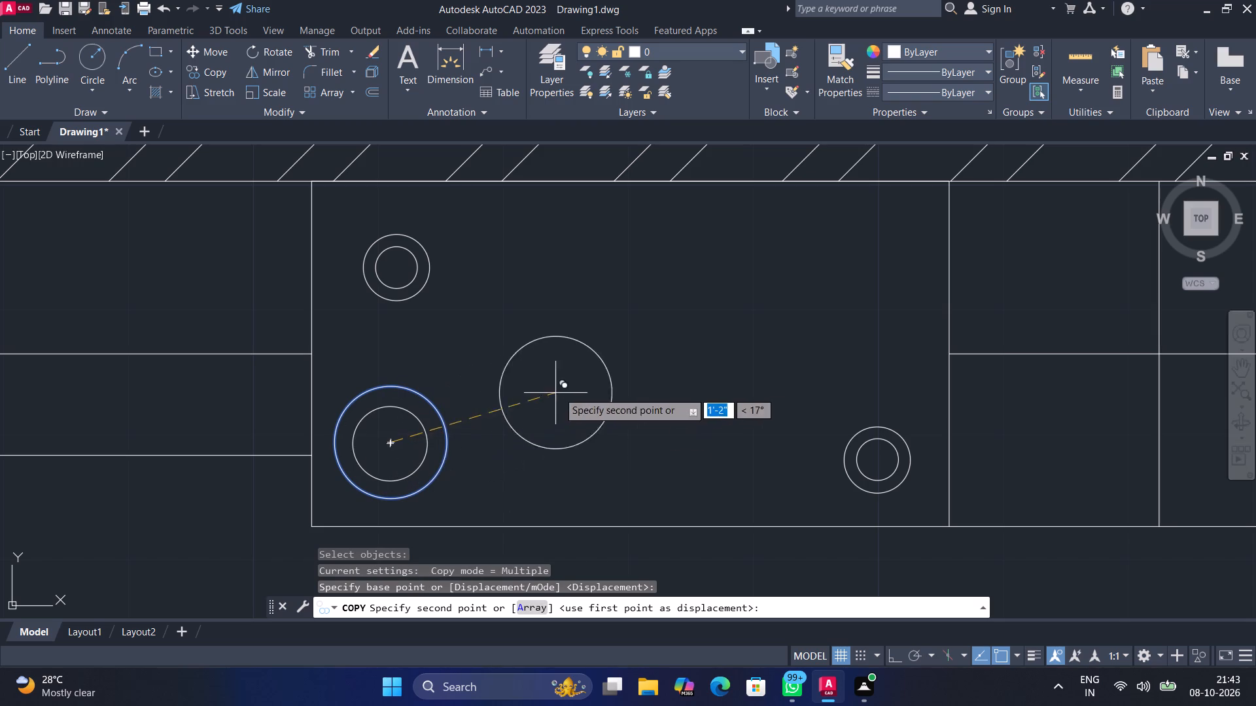
pyautogui.click(869, 258)
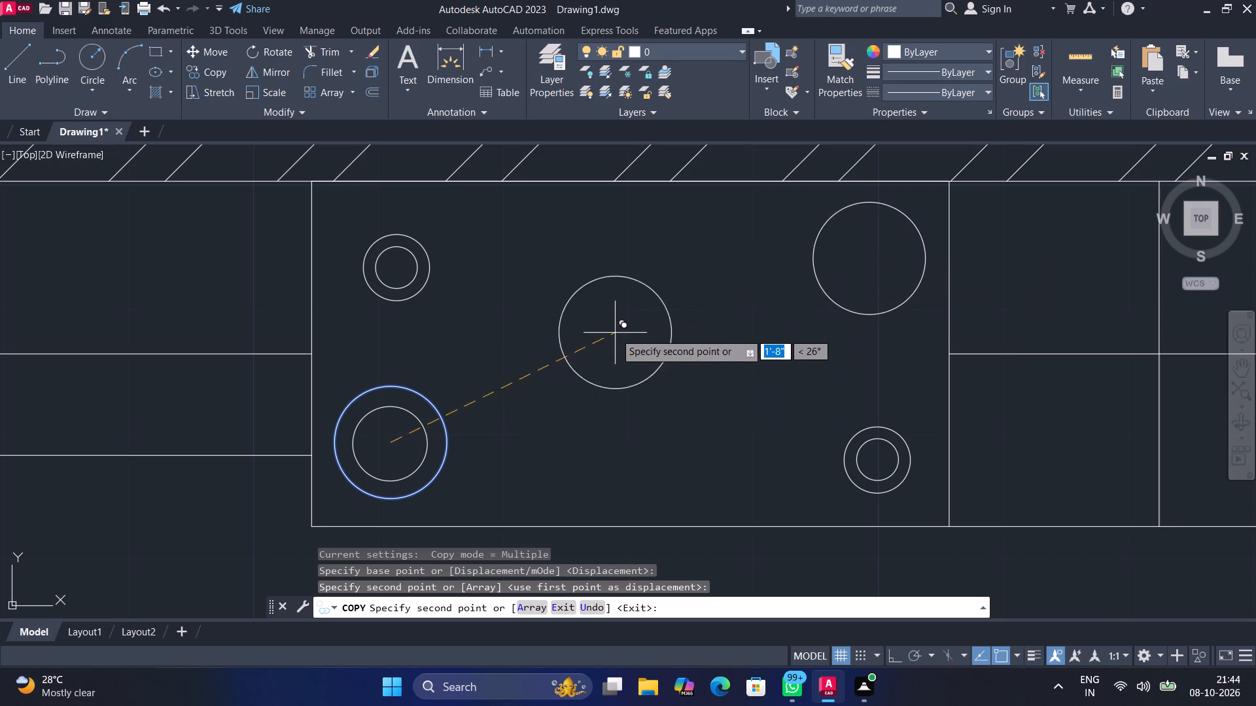
# Copy the inner circle of the large lower-left pair into the centre of the upper-right large circle.
pyautogui.click(194, 71)
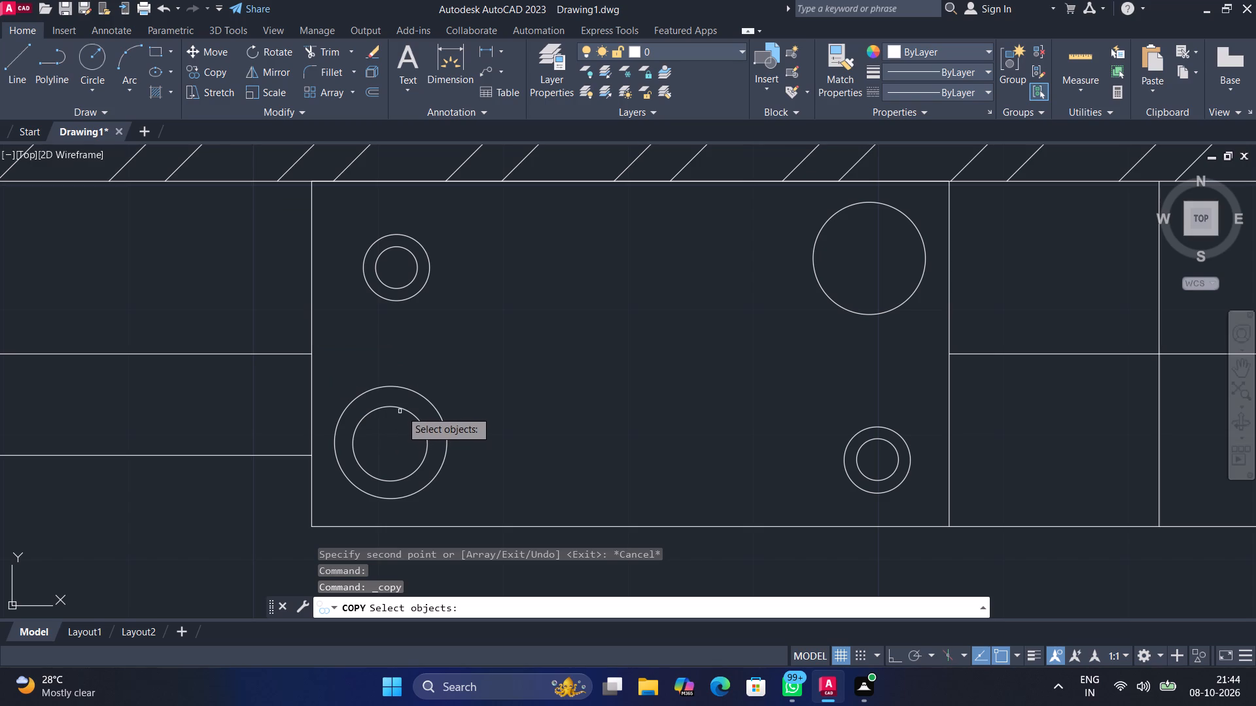
pyautogui.click(402, 410)
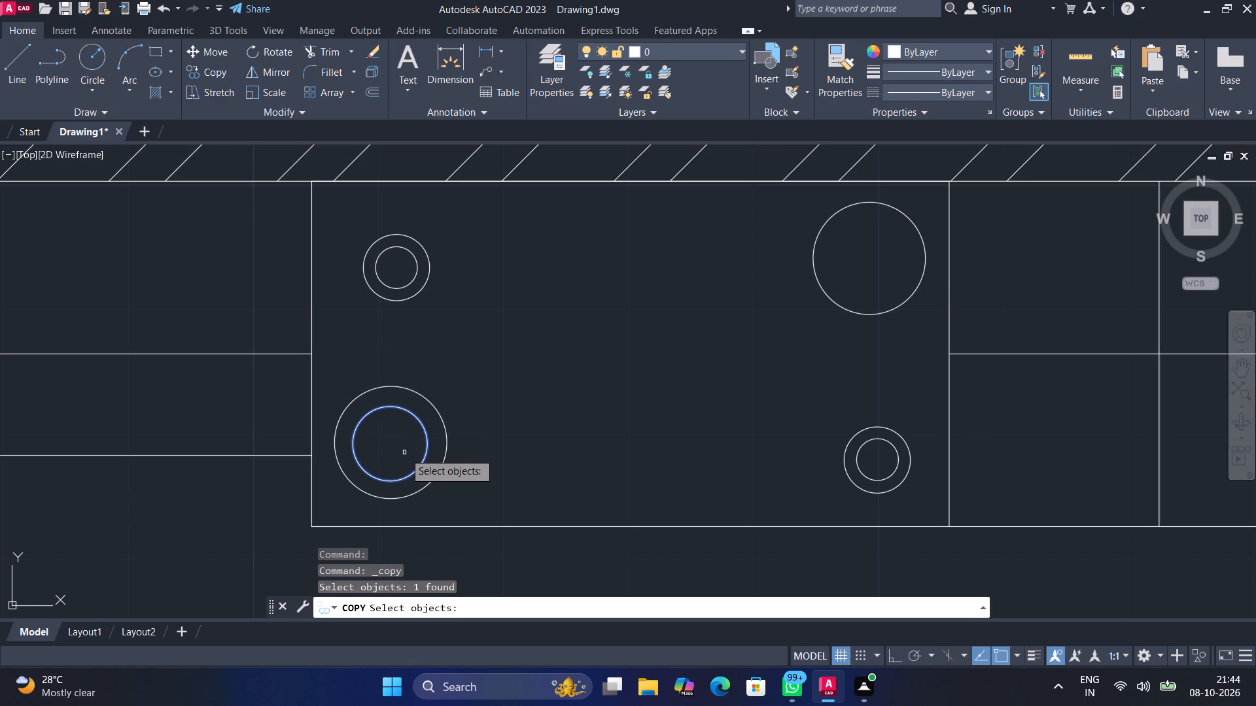
pyautogui.press('space')
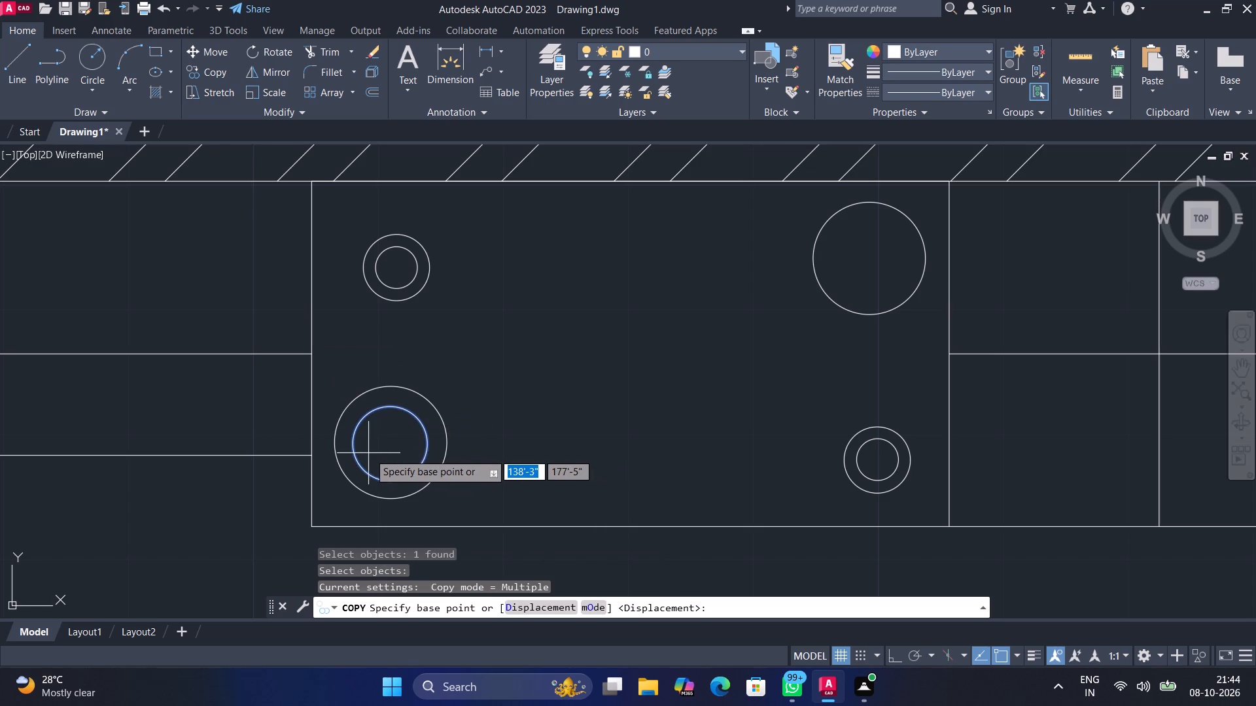
pyautogui.click(399, 441)
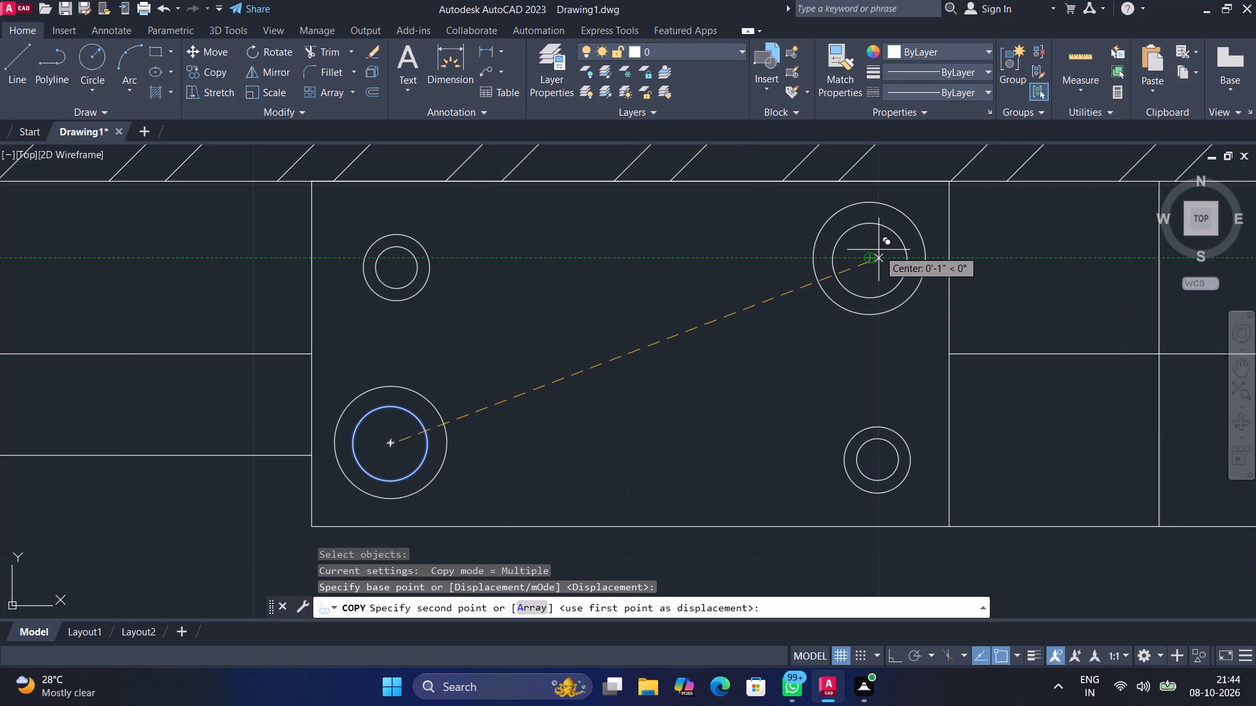
pyautogui.scroll(3, 878, 254)
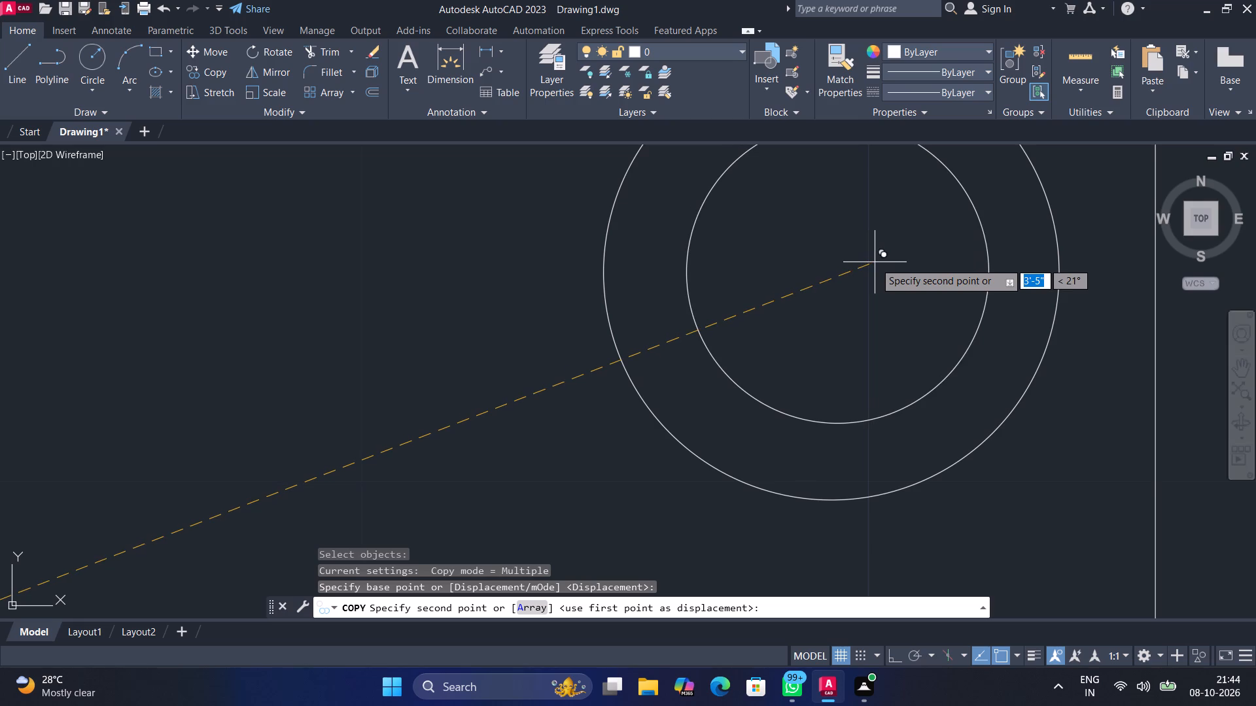
pyautogui.click(875, 262)
pyautogui.scroll(-1, 725, 350)
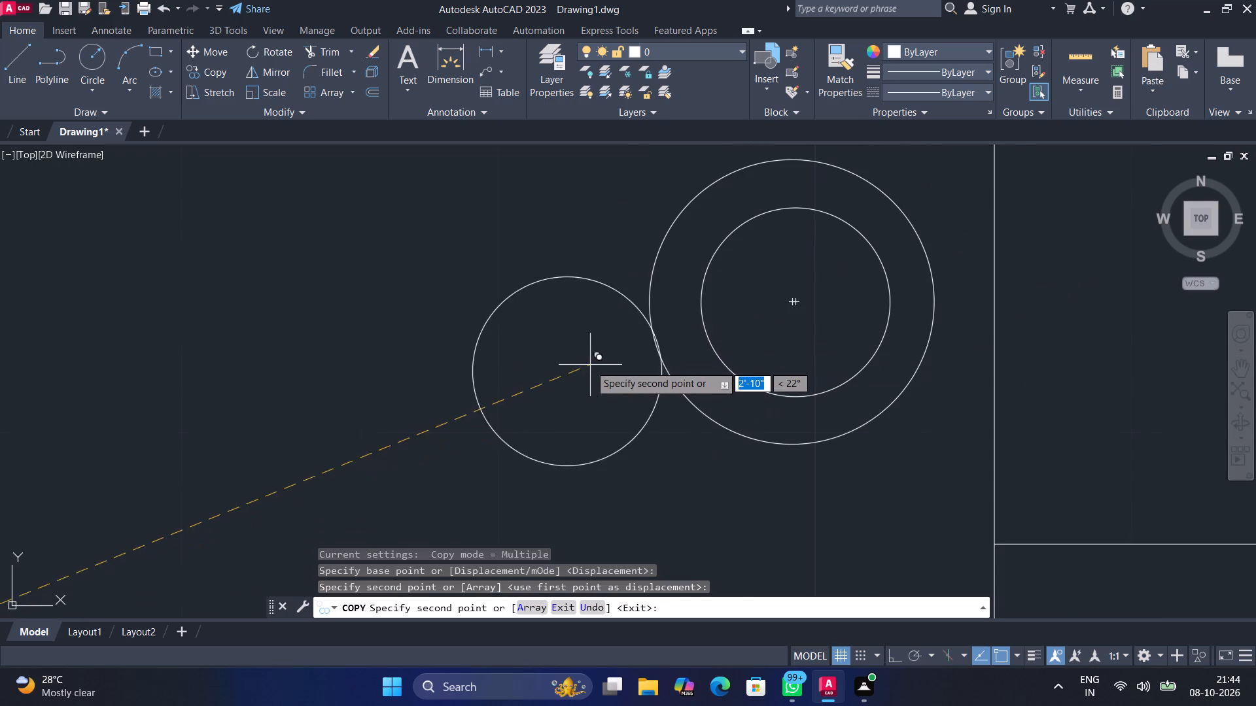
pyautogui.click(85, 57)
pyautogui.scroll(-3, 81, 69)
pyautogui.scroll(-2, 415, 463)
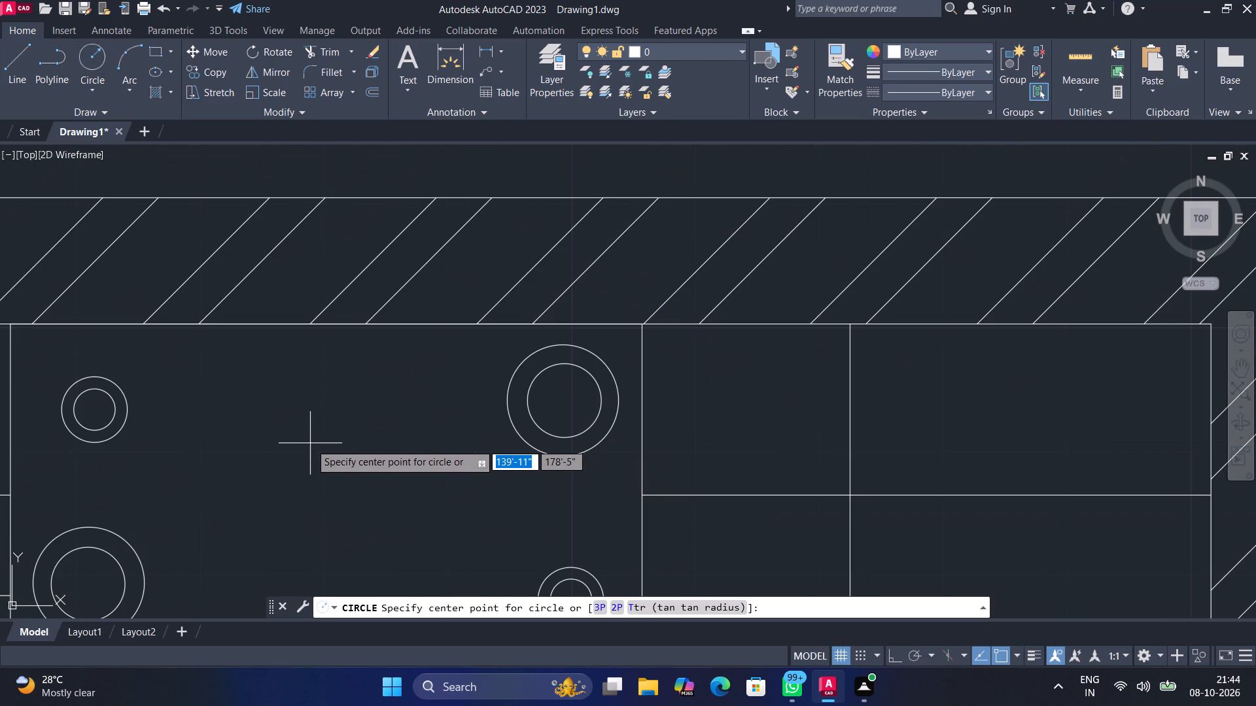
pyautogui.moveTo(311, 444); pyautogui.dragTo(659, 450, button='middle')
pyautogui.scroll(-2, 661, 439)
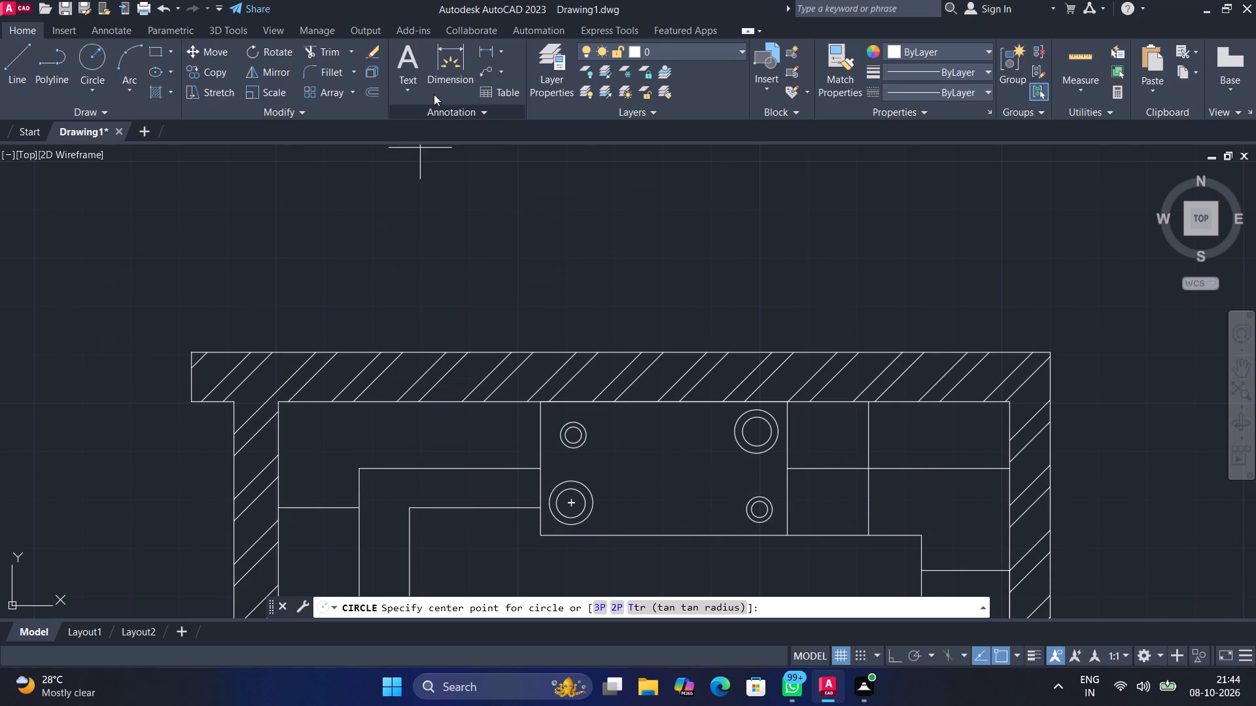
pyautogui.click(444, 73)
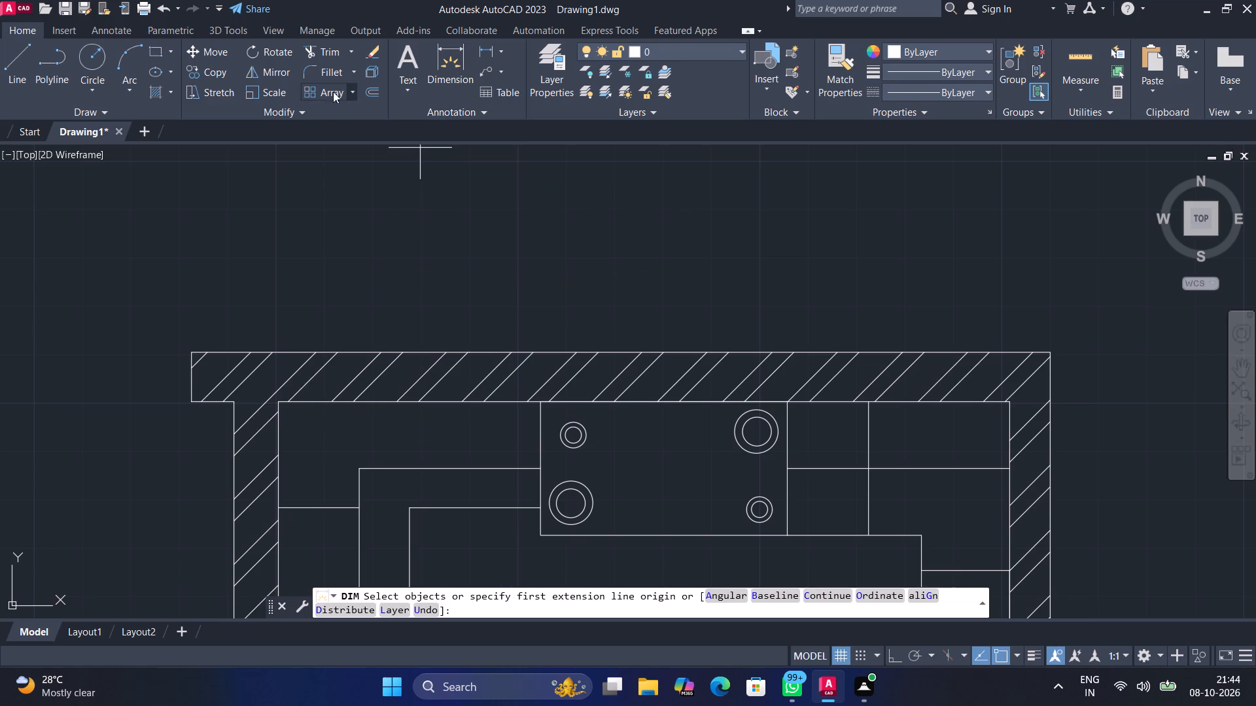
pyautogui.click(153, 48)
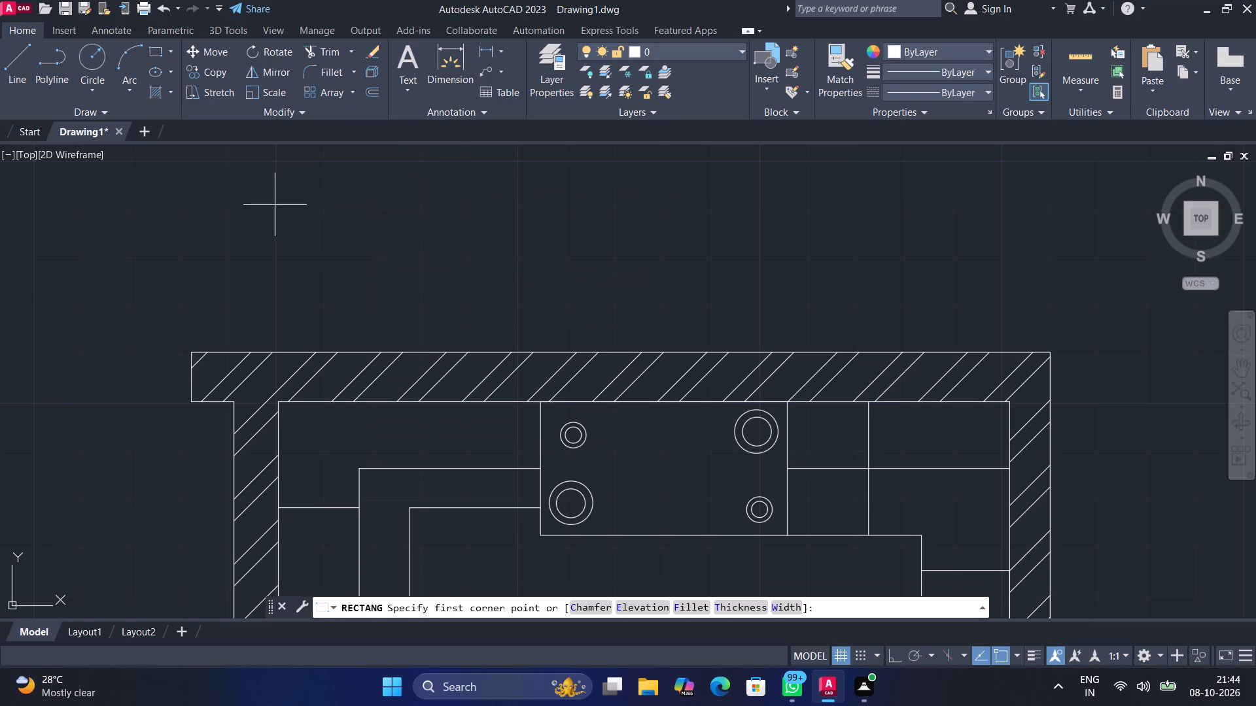
# Draw a closed line outline about 3'-5" wide across the full 10" thickness of the bottom wall to mark an opening.
pyautogui.moveTo(480, 431); pyautogui.dragTo(484, 0, button='middle')
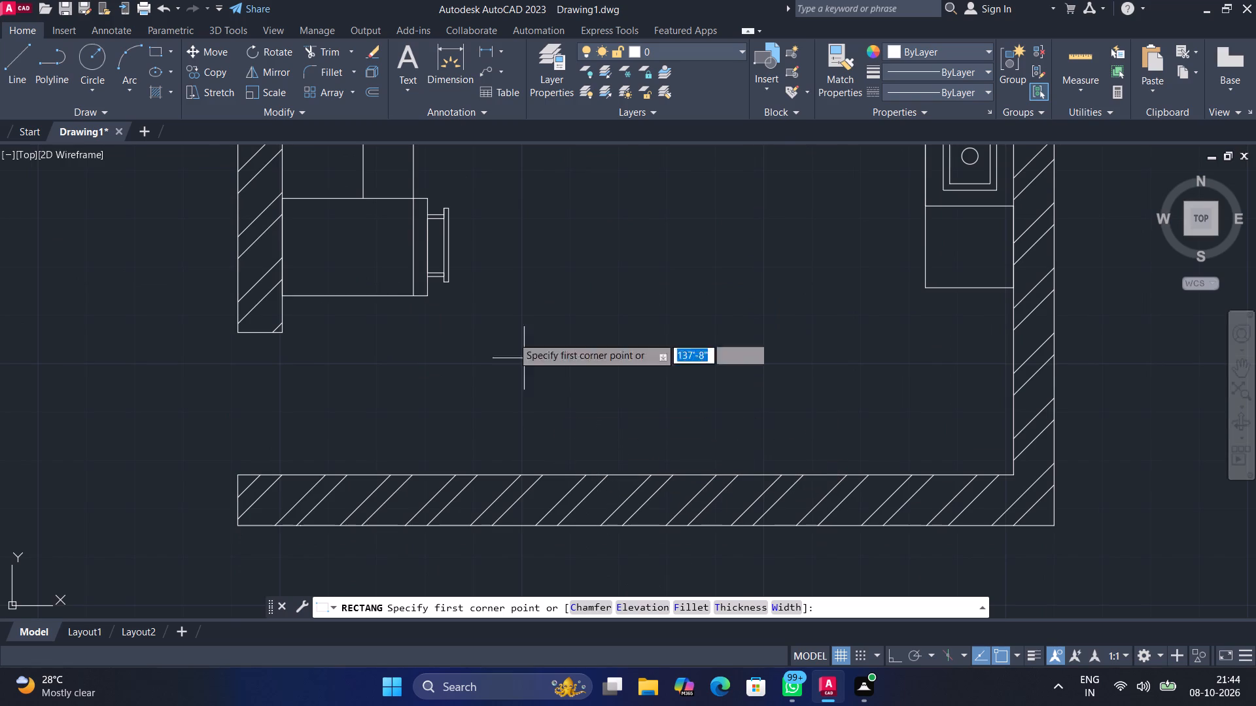
pyautogui.click(20, 49)
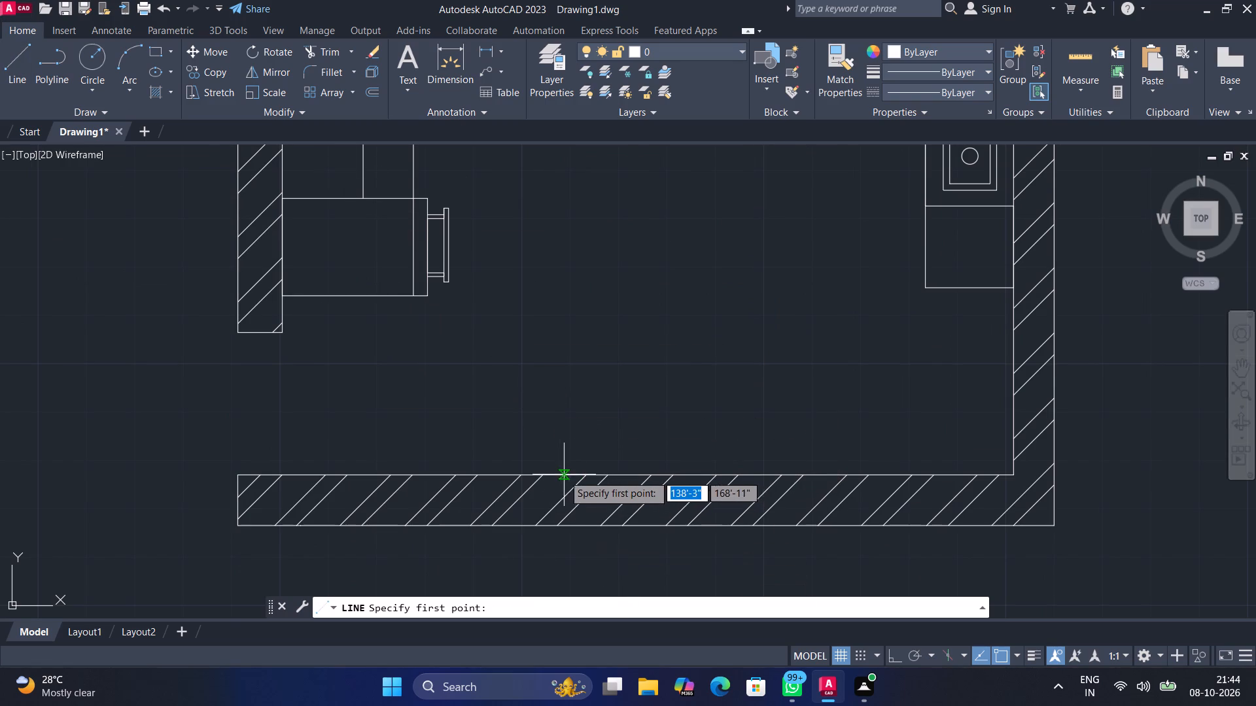
pyautogui.click(553, 477)
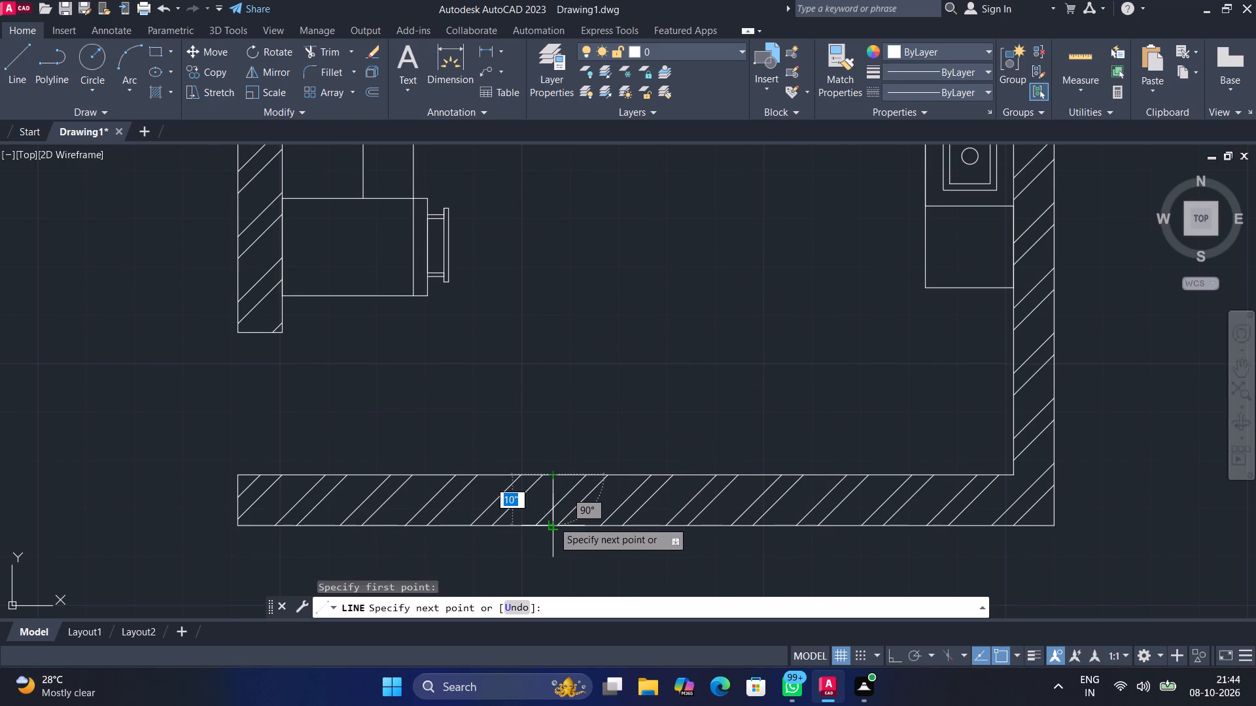
pyautogui.click(553, 521)
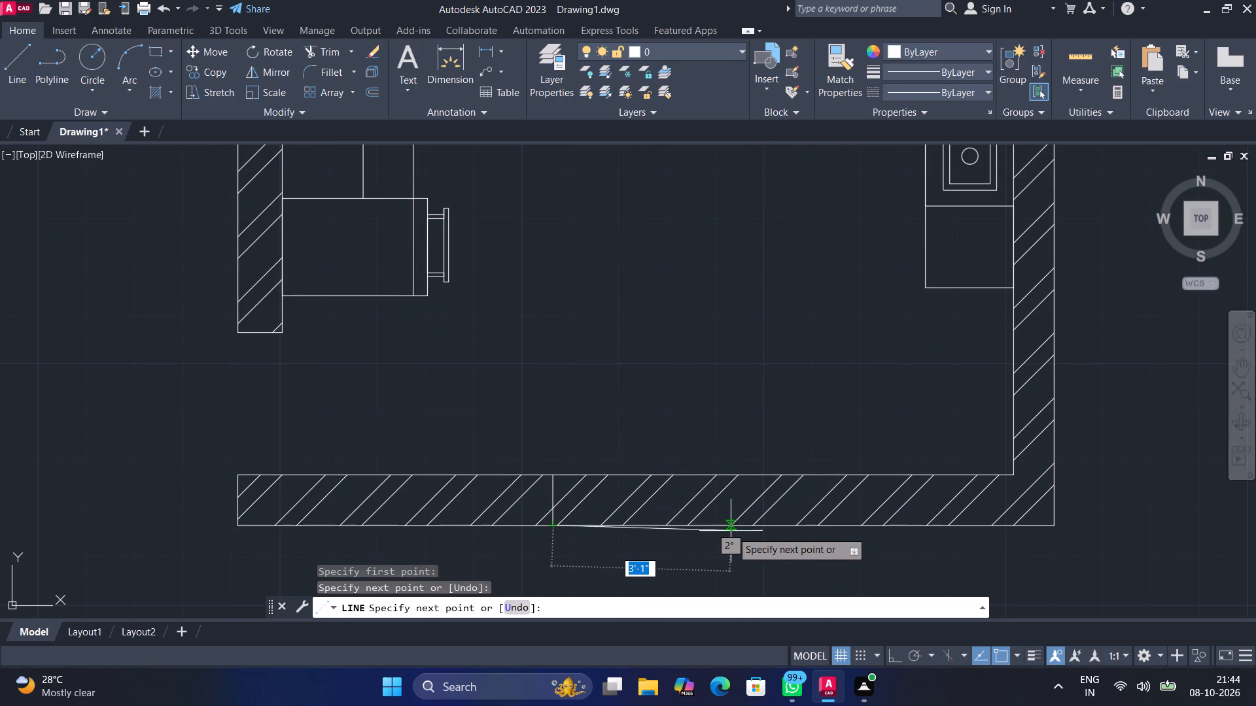
pyautogui.click(752, 526)
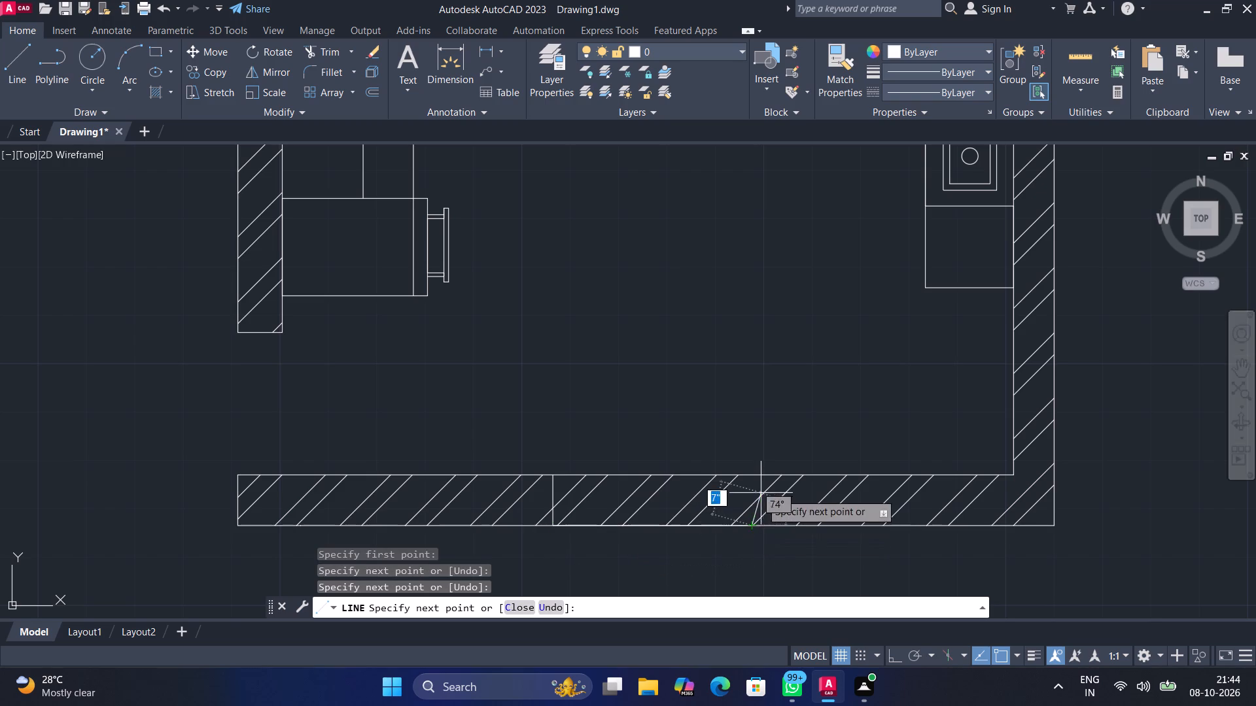
pyautogui.click(755, 476)
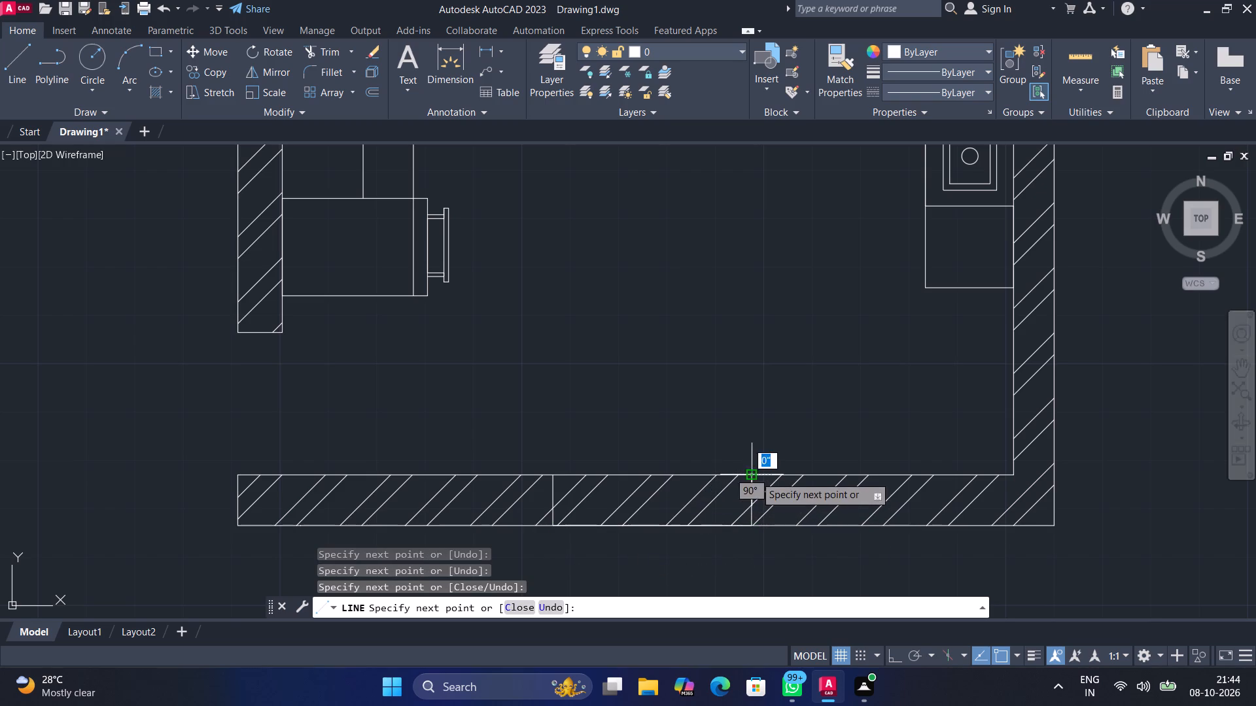
pyautogui.click(553, 474)
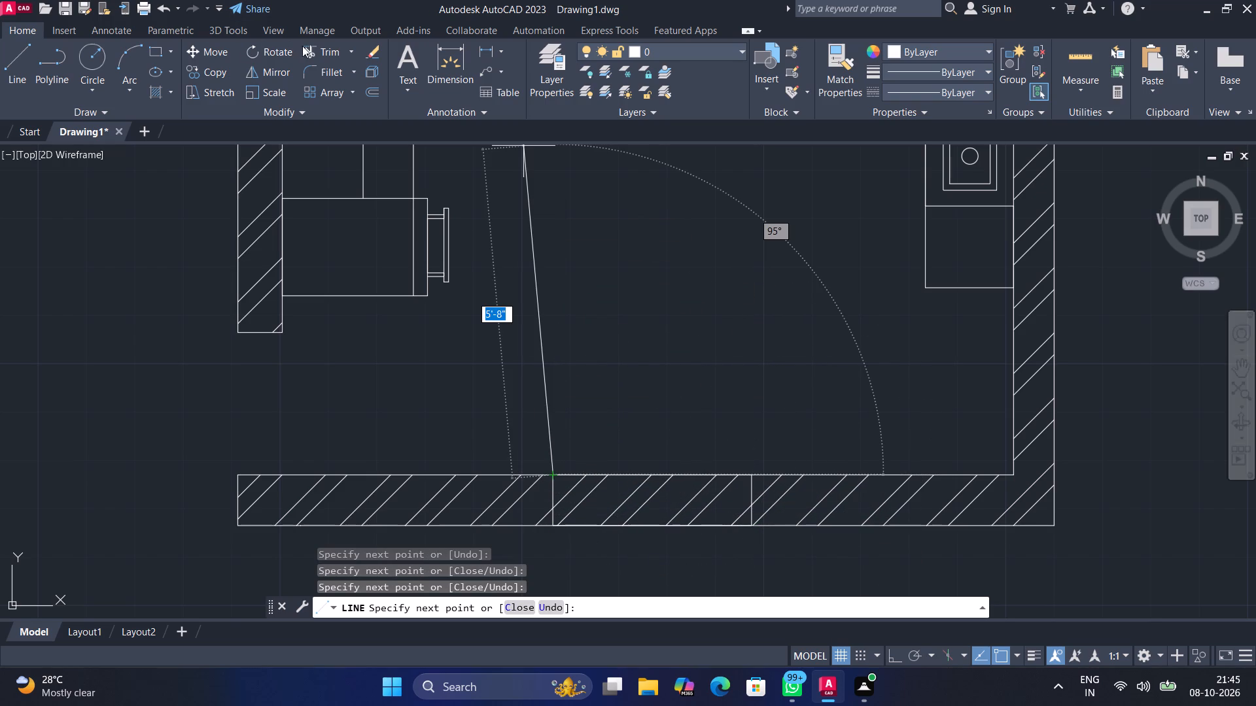
# Trim the bottom wall's inner and outer face lines between the two ends of the marked opening.
pyautogui.click(326, 52)
pyautogui.moveTo(638, 460); pyautogui.dragTo(642, 485)
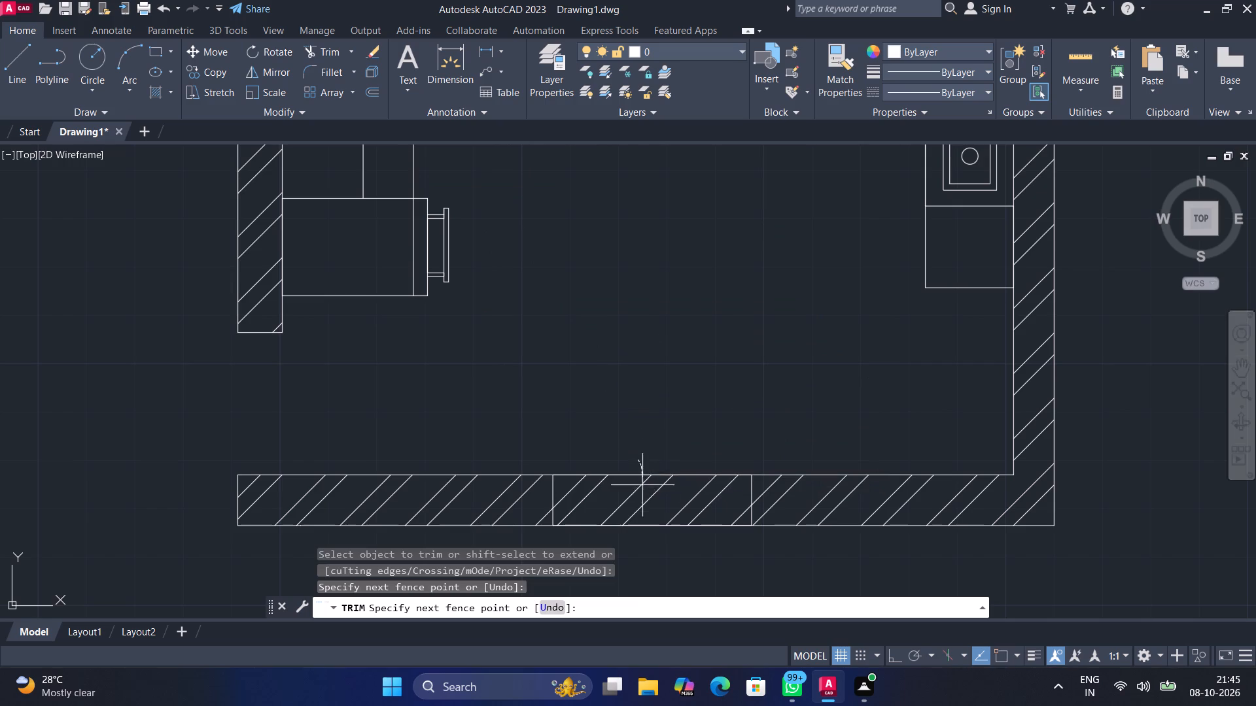
pyautogui.moveTo(642, 485); pyautogui.dragTo(647, 546)
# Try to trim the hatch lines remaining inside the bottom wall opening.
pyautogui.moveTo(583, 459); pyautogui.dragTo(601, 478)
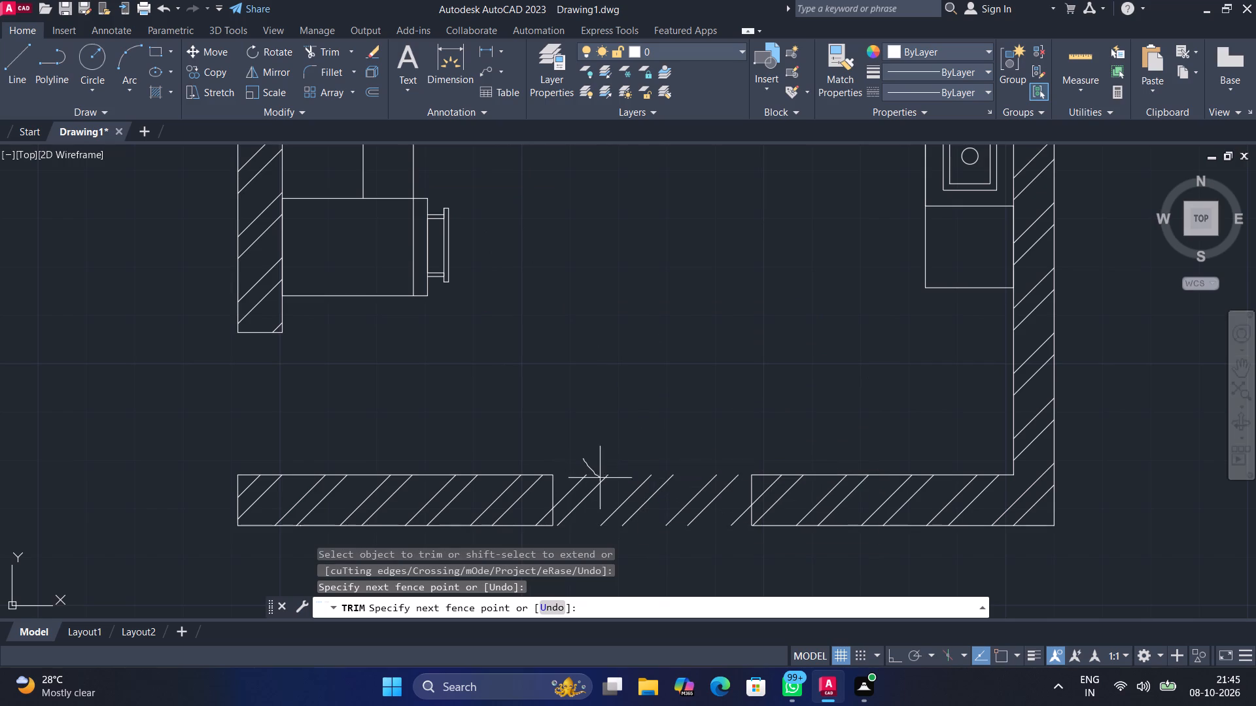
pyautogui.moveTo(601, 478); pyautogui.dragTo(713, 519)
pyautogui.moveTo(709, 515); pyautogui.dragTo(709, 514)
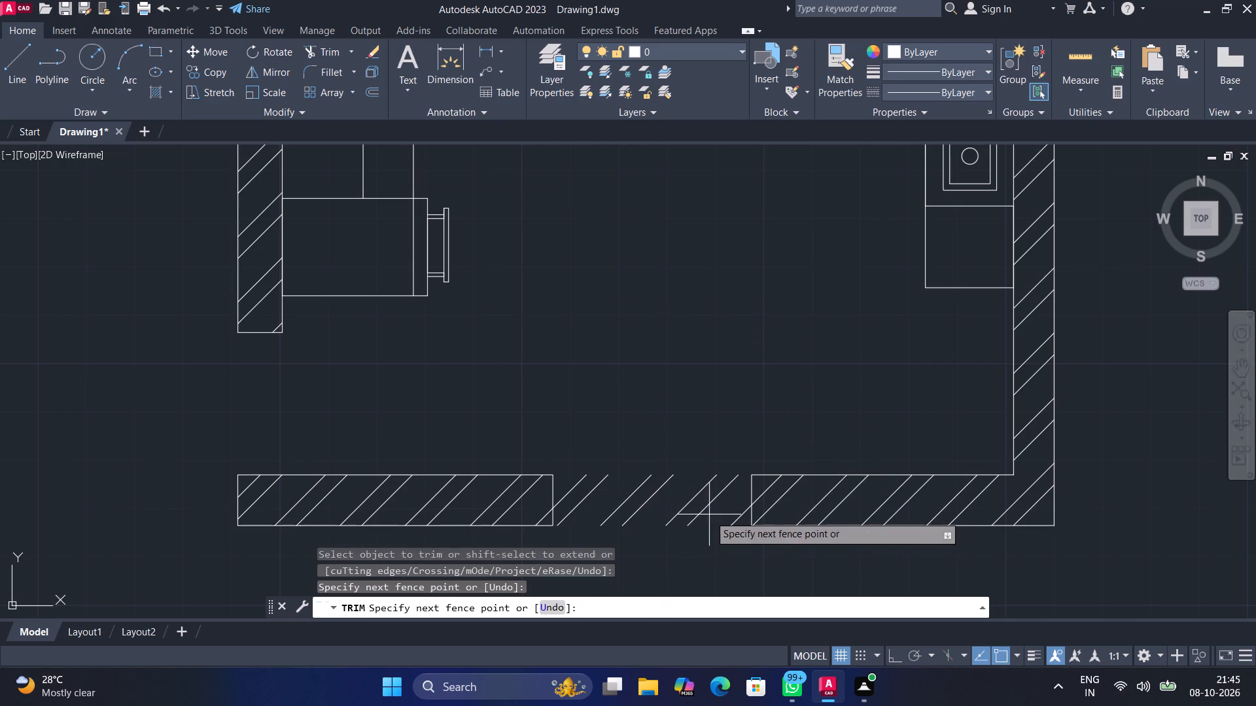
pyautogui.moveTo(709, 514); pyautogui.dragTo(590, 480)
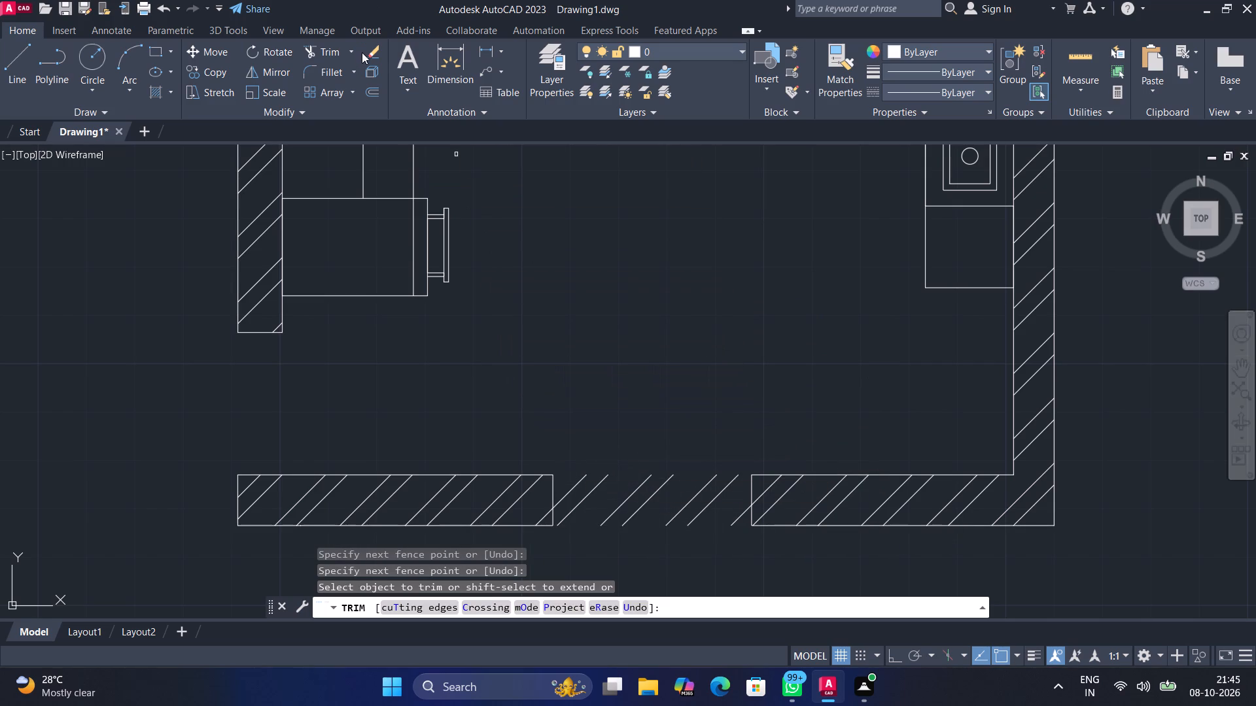
# Erase the diagonal hatch from the walls.
pyautogui.click(366, 52)
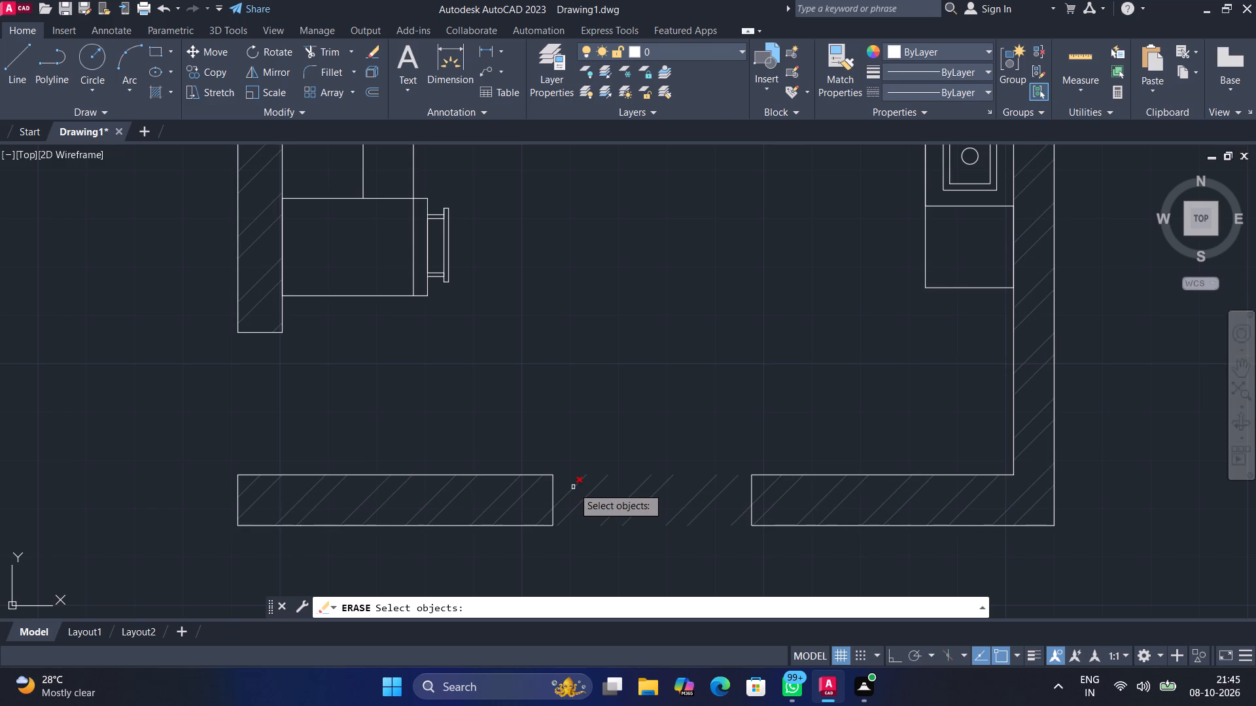
pyautogui.click(573, 487)
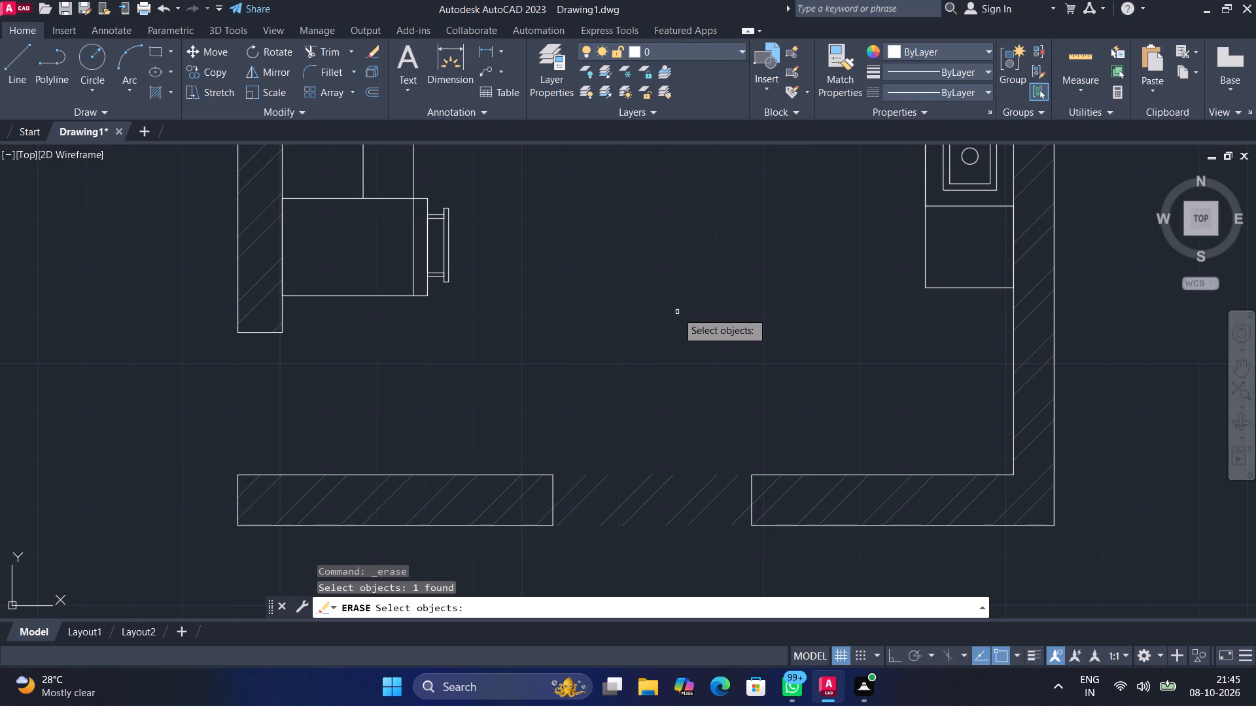
pyautogui.press('space')
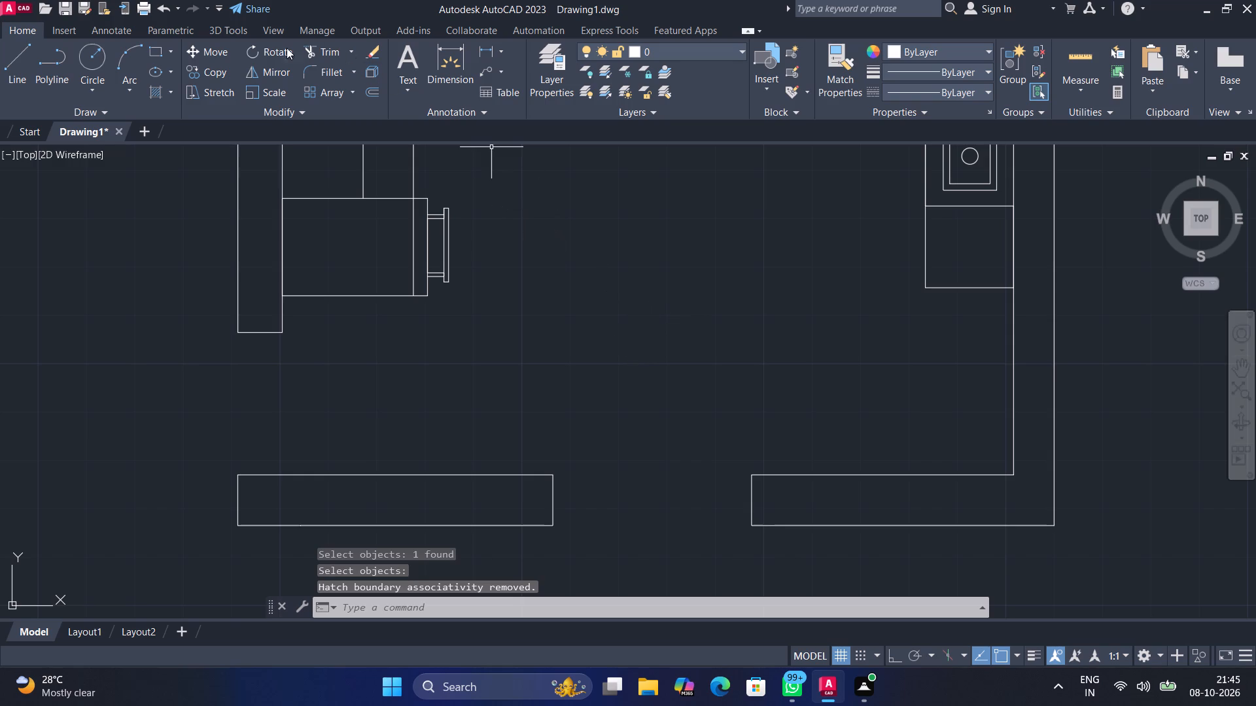
# Draw a rectangle about 3" by 2" in the opening, about 2" from the left wall end and level with the inner wall face.
pyautogui.click(150, 48)
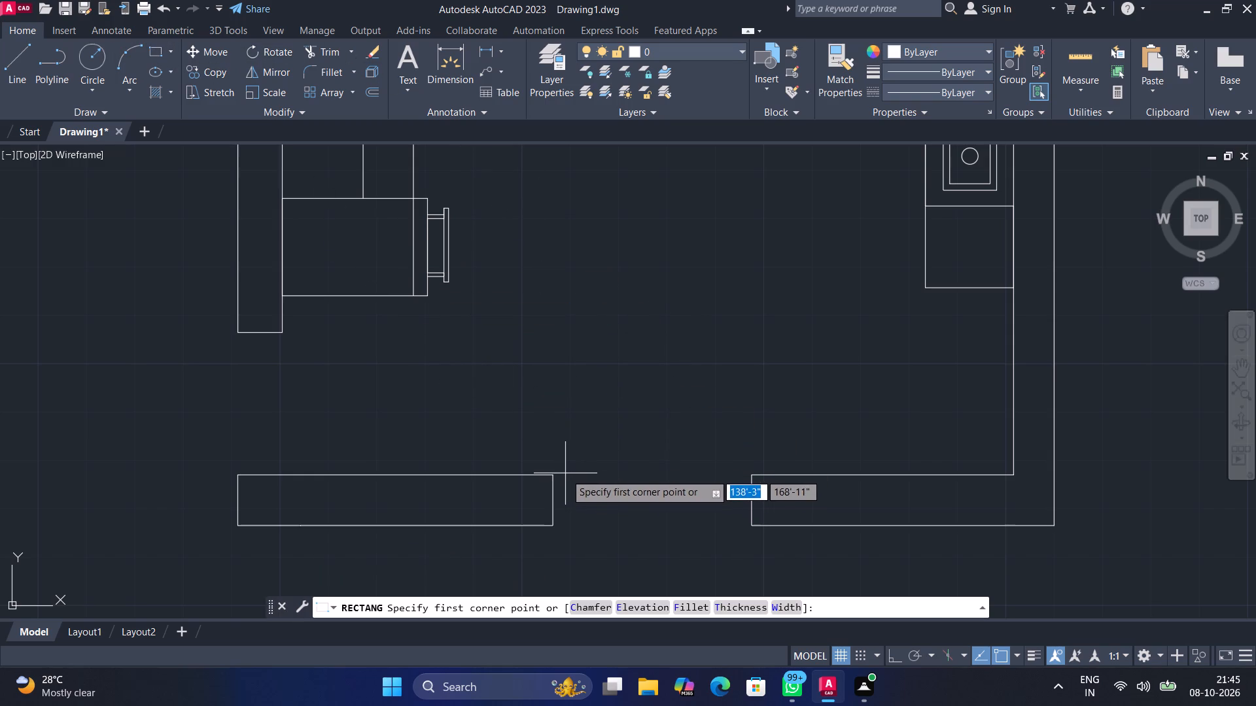
pyautogui.scroll(2, 567, 475)
pyautogui.moveTo(568, 477); pyautogui.dragTo(587, 378, button='middle')
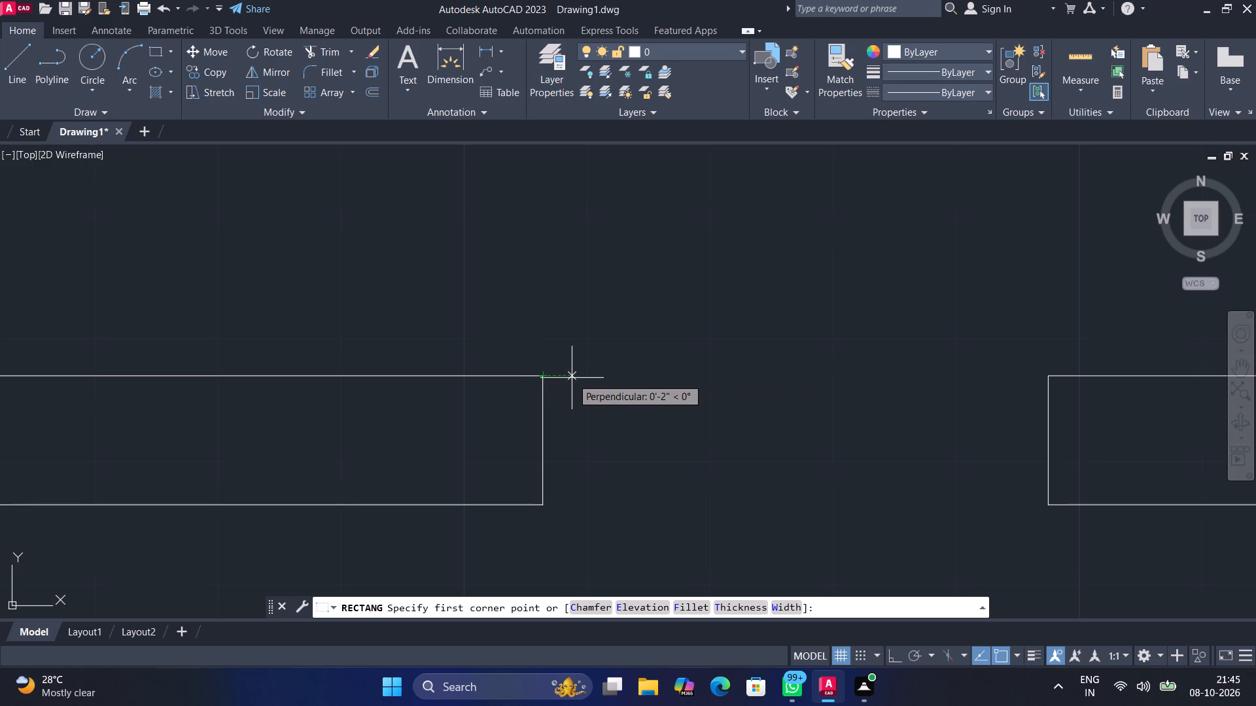
pyautogui.click(572, 378)
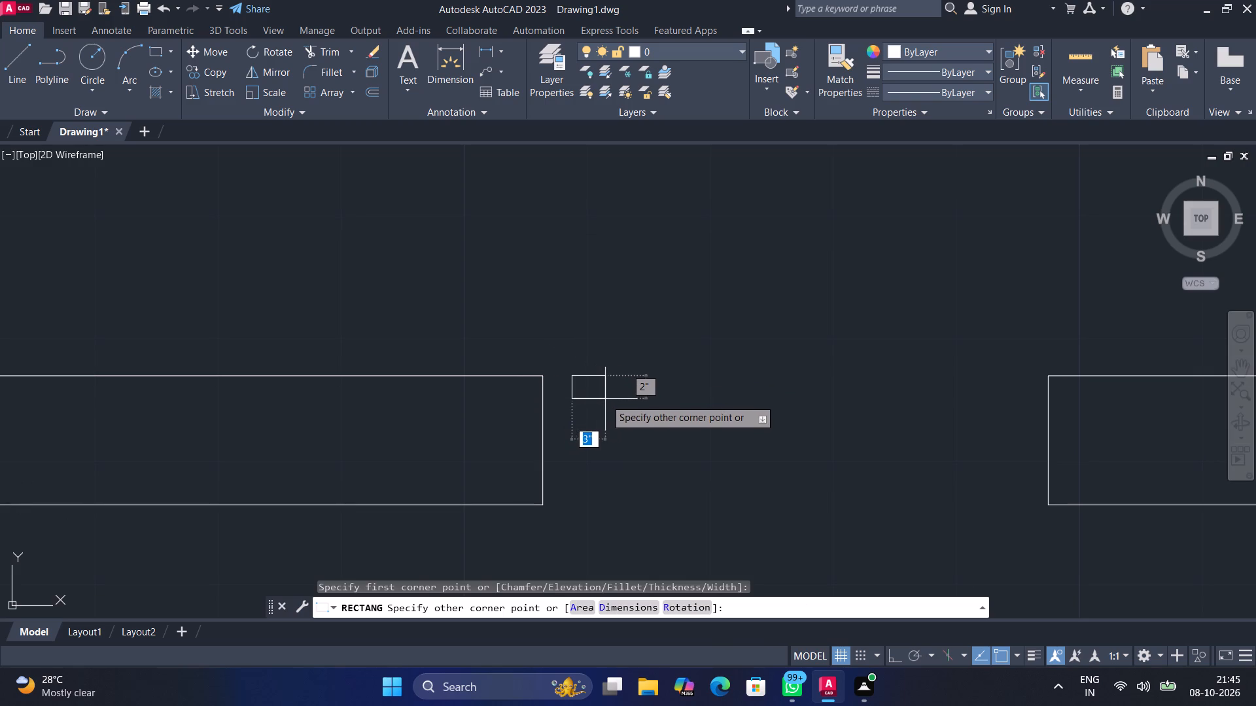
pyautogui.click(606, 399)
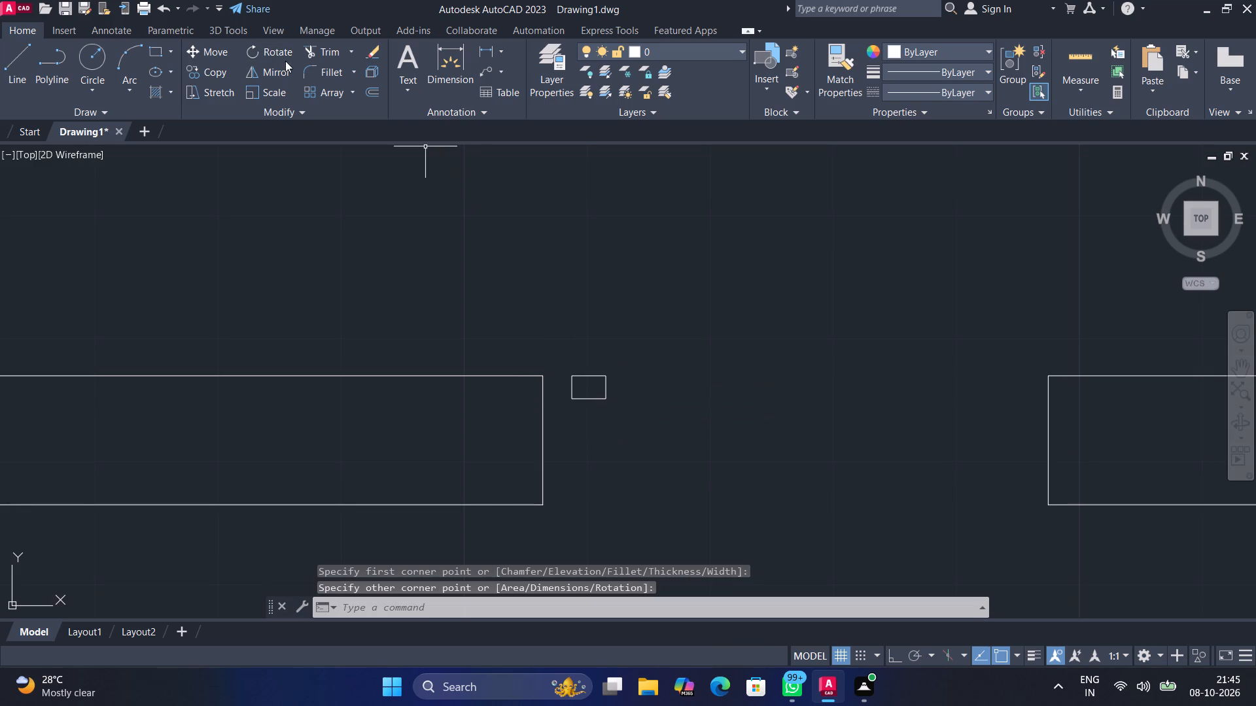
# Array the small rectangle in 4 columns spaced 4" and 3 rows spaced 3", positioned beside the opening's right wall end.
pyautogui.click(345, 90)
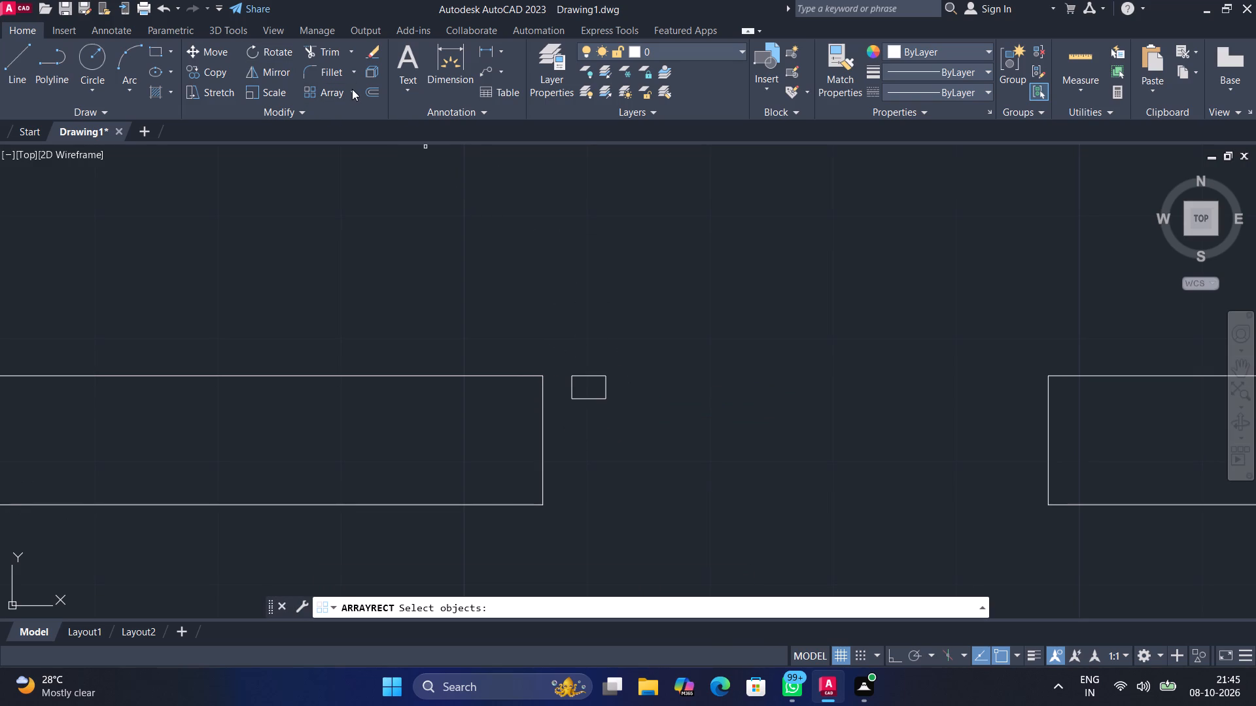
pyautogui.click(353, 88)
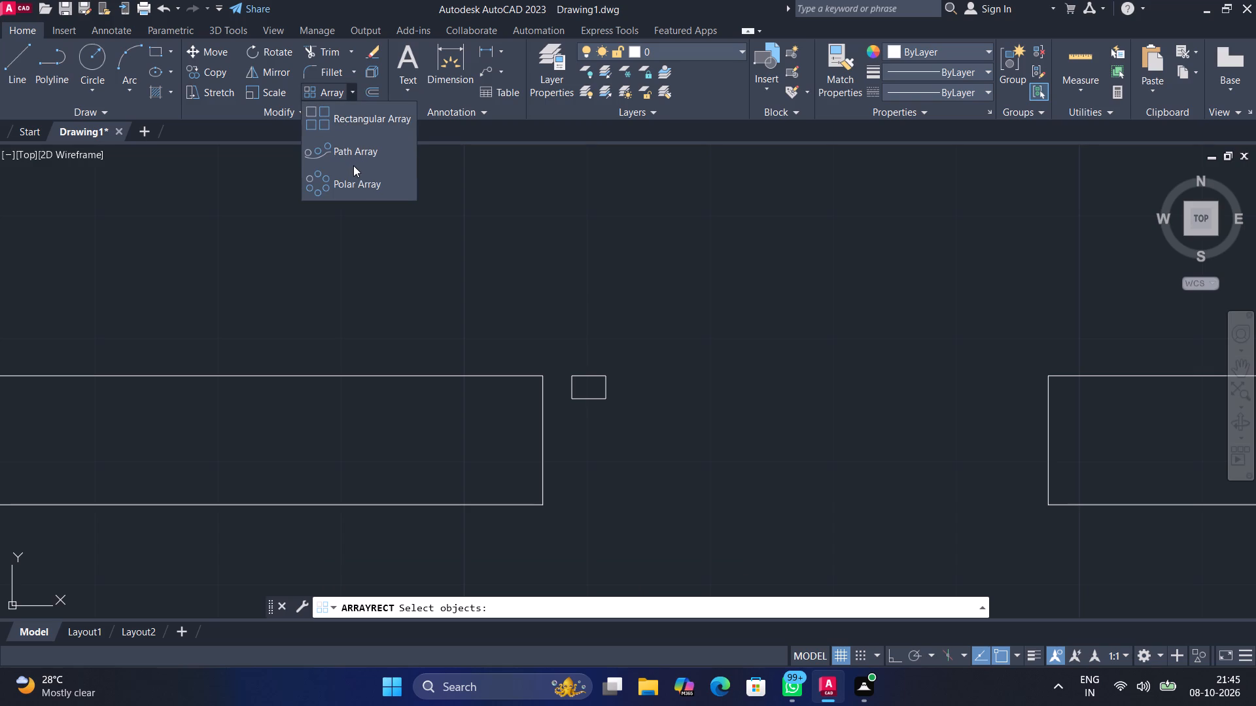
pyautogui.click(371, 120)
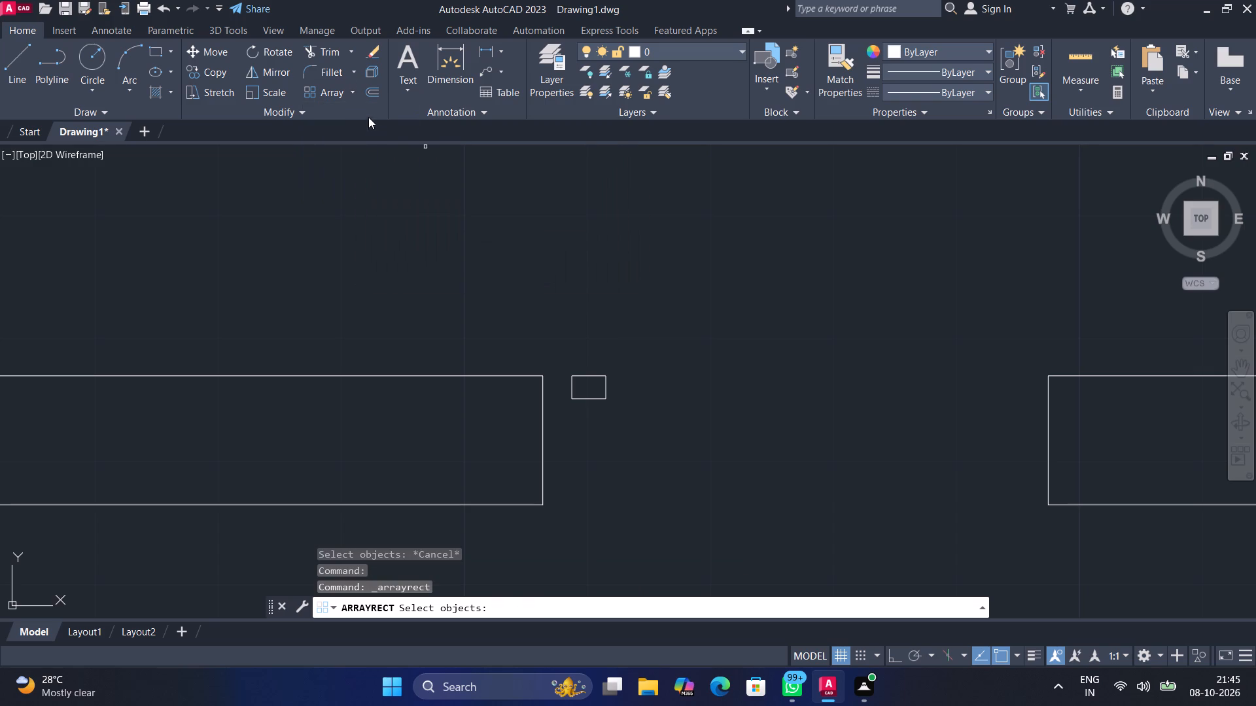
pyautogui.click(317, 89)
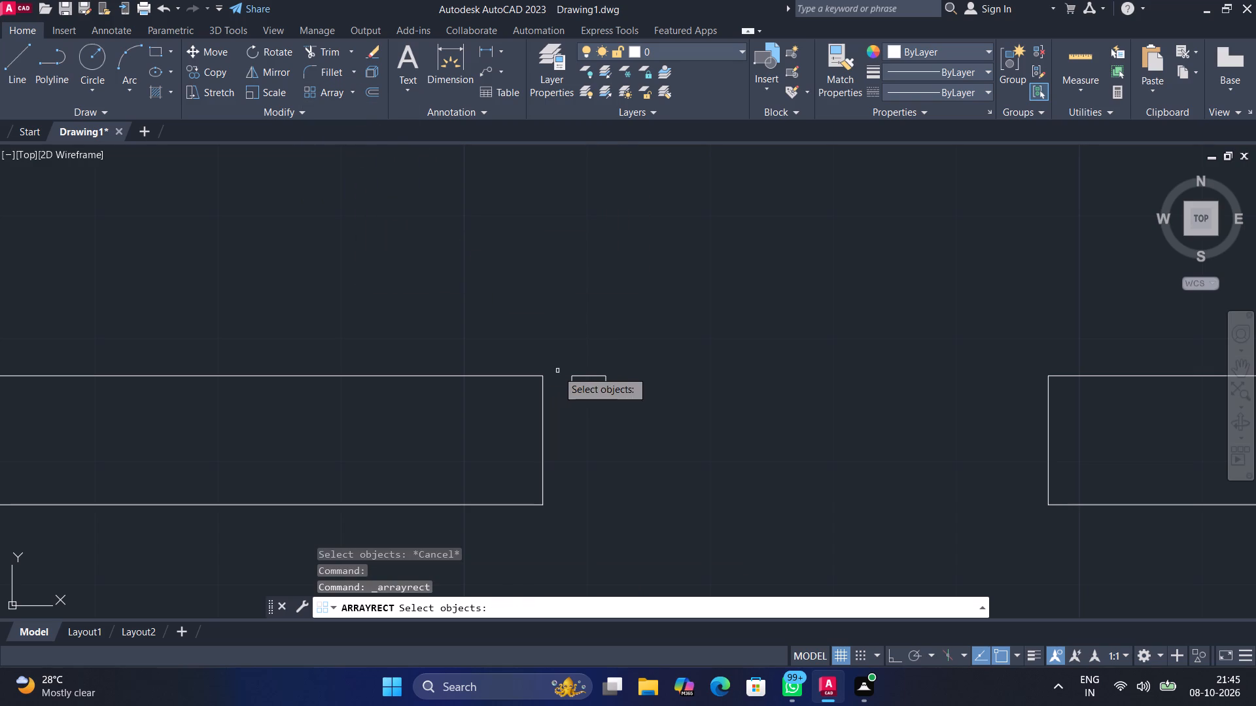
pyautogui.click(582, 374)
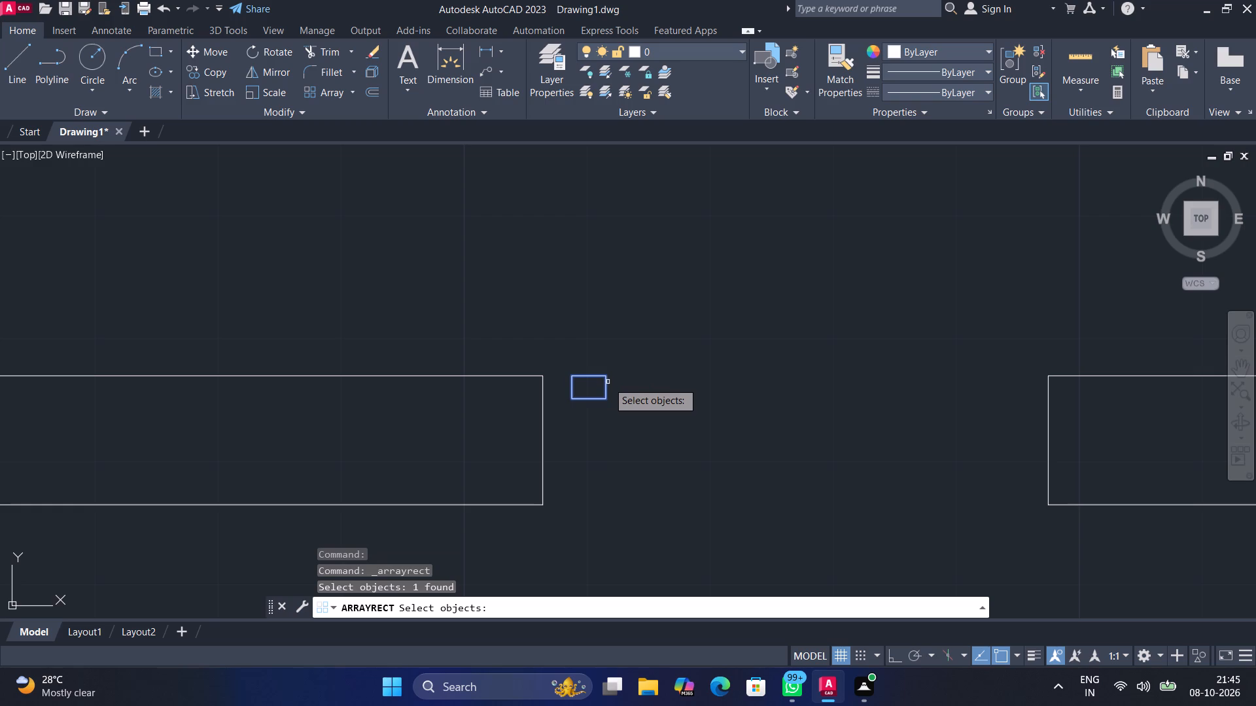
pyautogui.press('space')
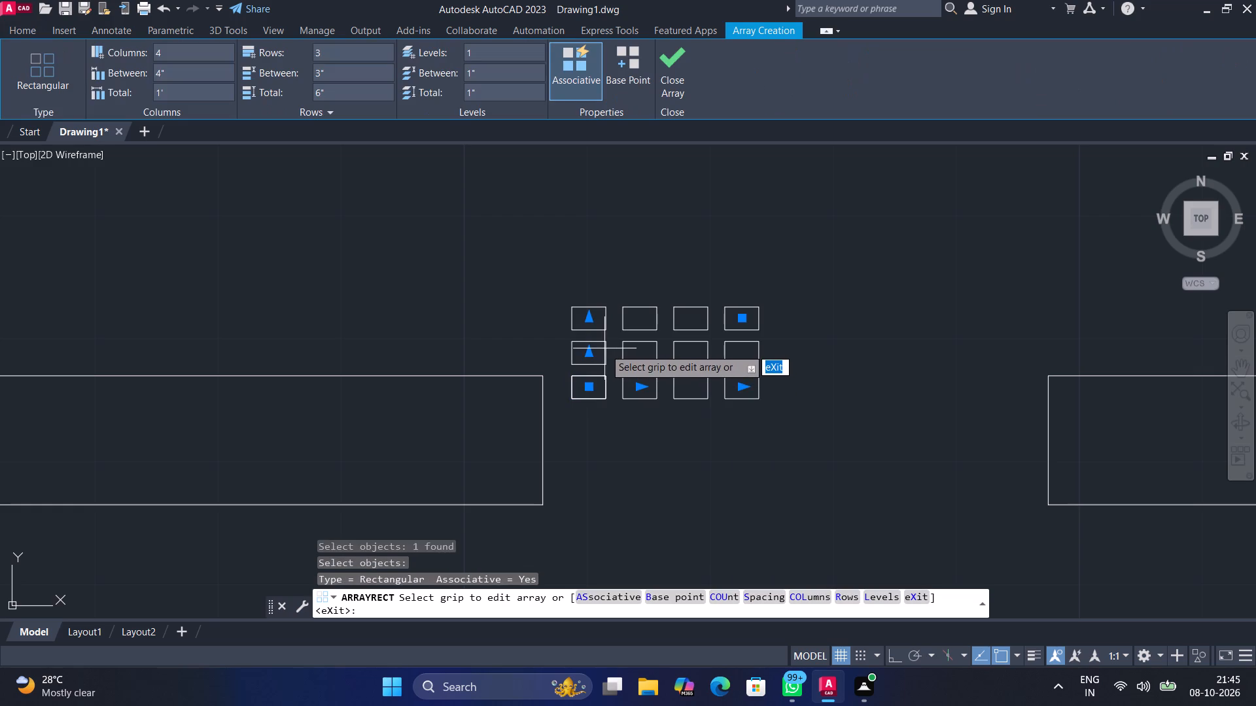
pyautogui.moveTo(604, 348); pyautogui.dragTo(661, 414)
pyautogui.moveTo(649, 443); pyautogui.dragTo(668, 466)
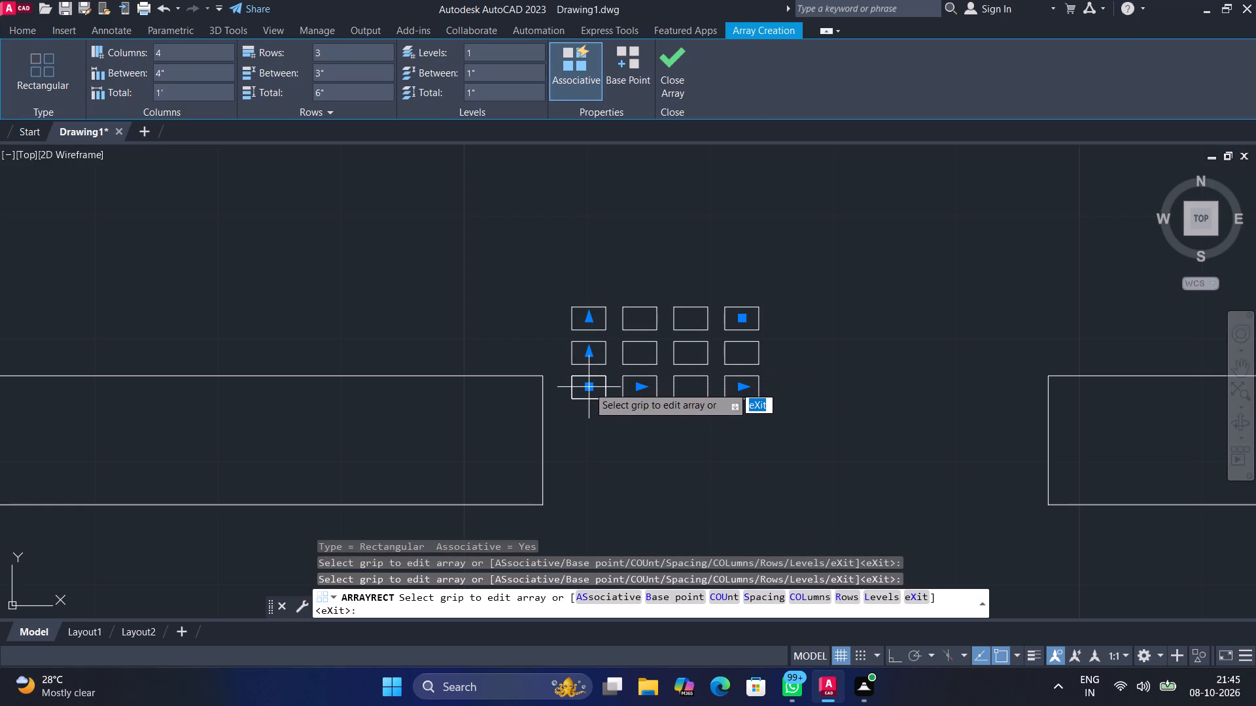
pyautogui.moveTo(588, 386); pyautogui.dragTo(799, 473)
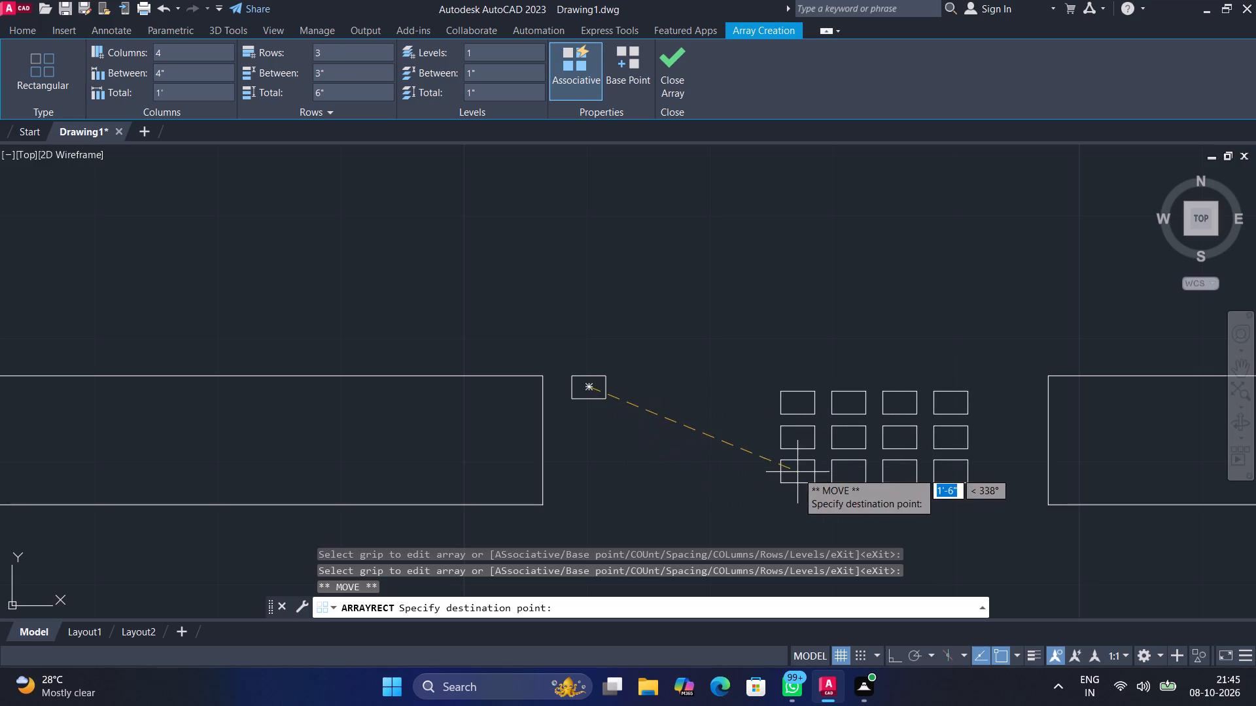
pyautogui.moveTo(799, 473); pyautogui.dragTo(863, 472)
pyautogui.click(863, 472)
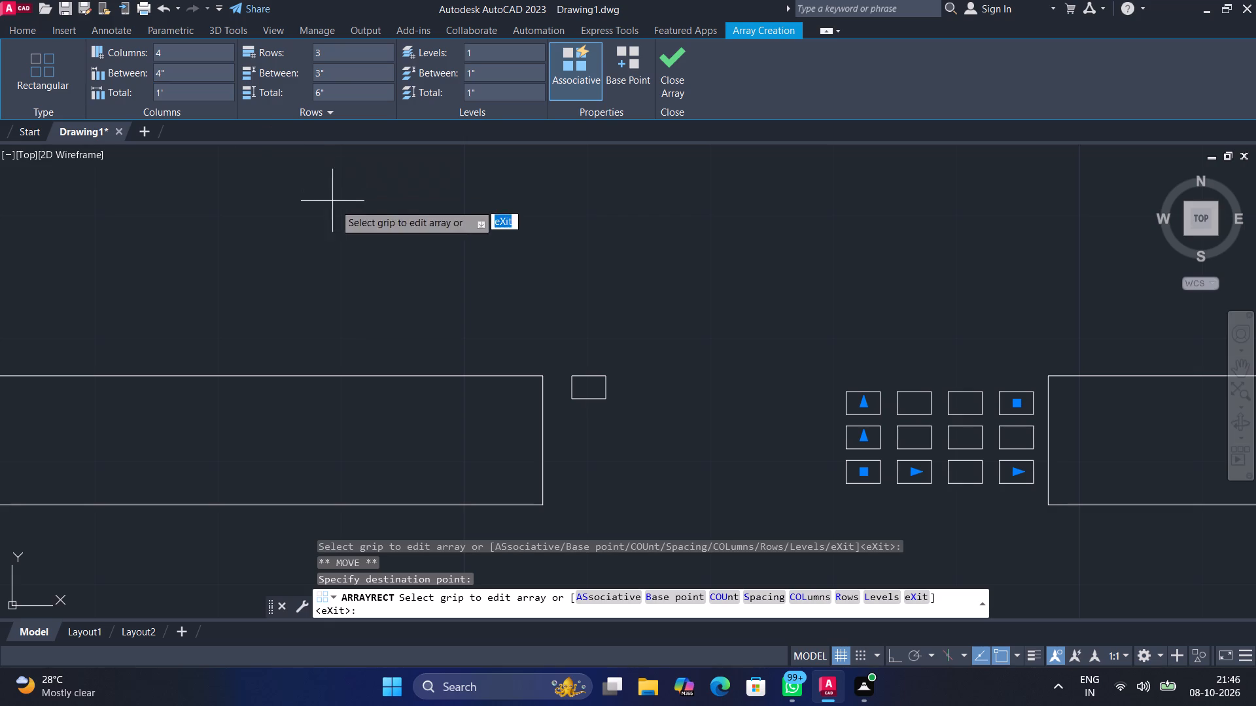
pyautogui.click(660, 65)
# Copy the rectangle array three times leftward within the opening and once above it.
pyautogui.click(224, 71)
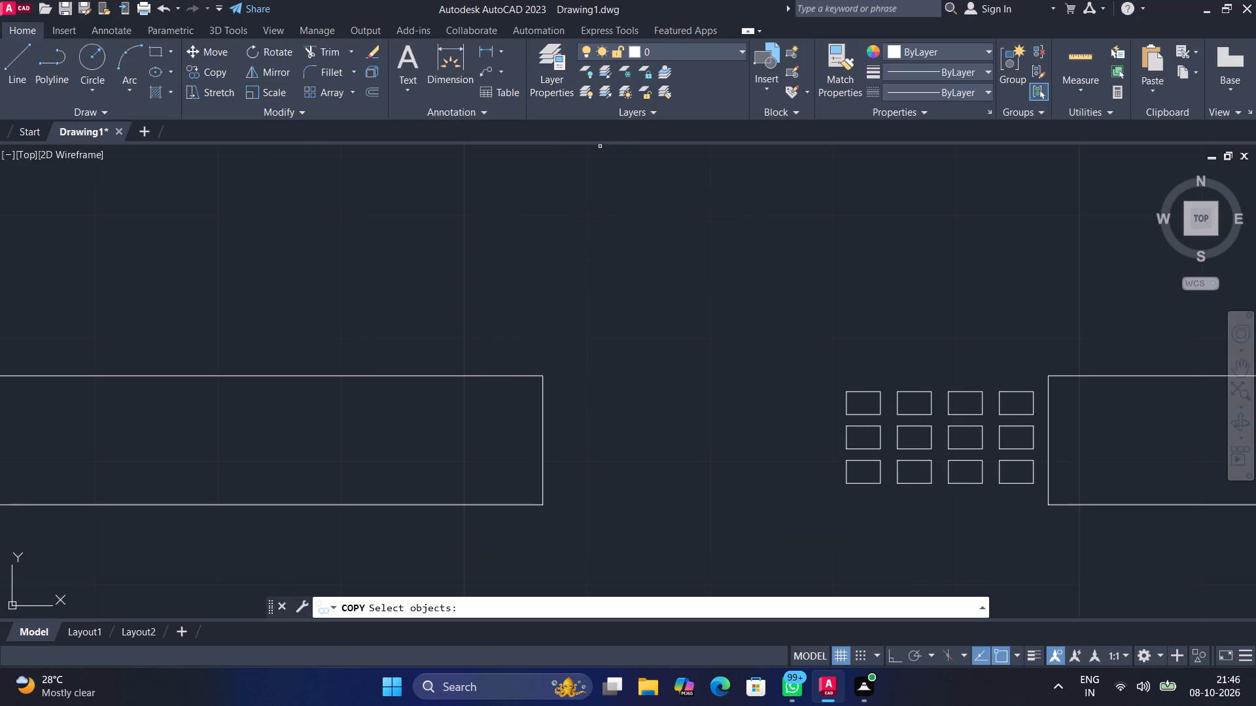
pyautogui.click(958, 426)
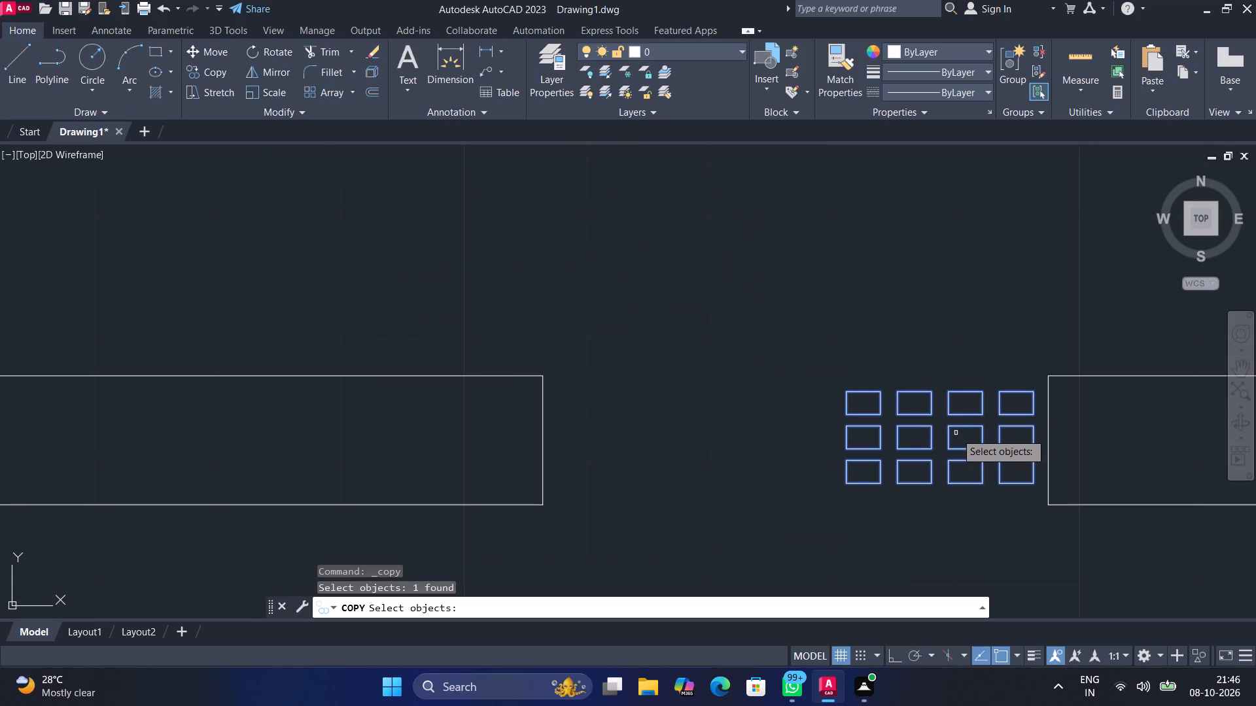
pyautogui.press('space')
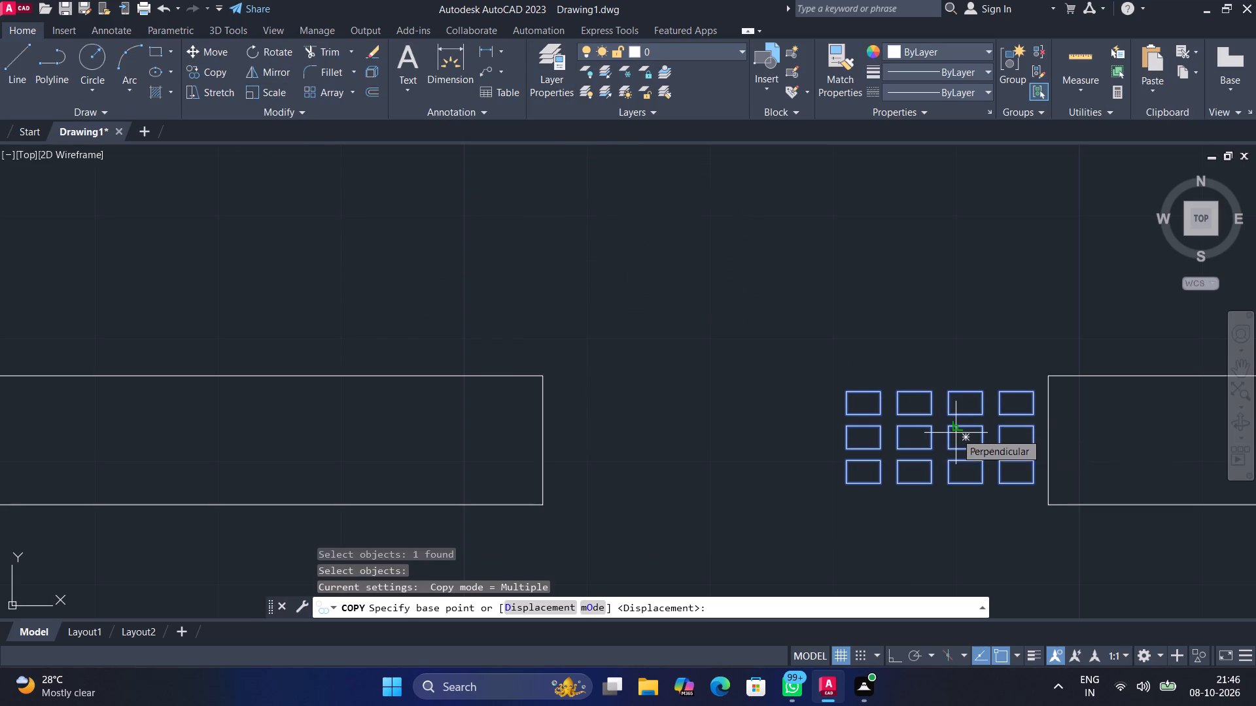
pyautogui.moveTo(956, 433); pyautogui.dragTo(903, 443)
pyautogui.click(901, 442)
pyautogui.moveTo(886, 436); pyautogui.dragTo(747, 426)
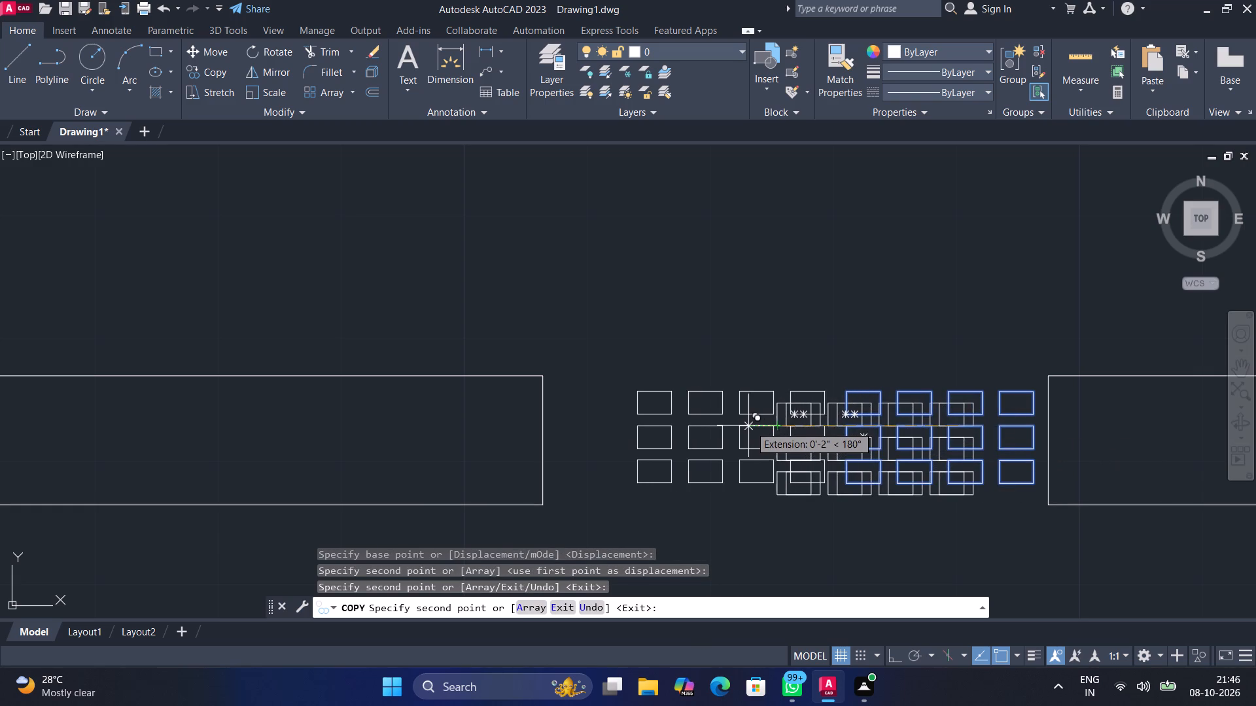
pyautogui.moveTo(747, 426); pyautogui.dragTo(746, 426)
pyautogui.moveTo(746, 426); pyautogui.dragTo(680, 430)
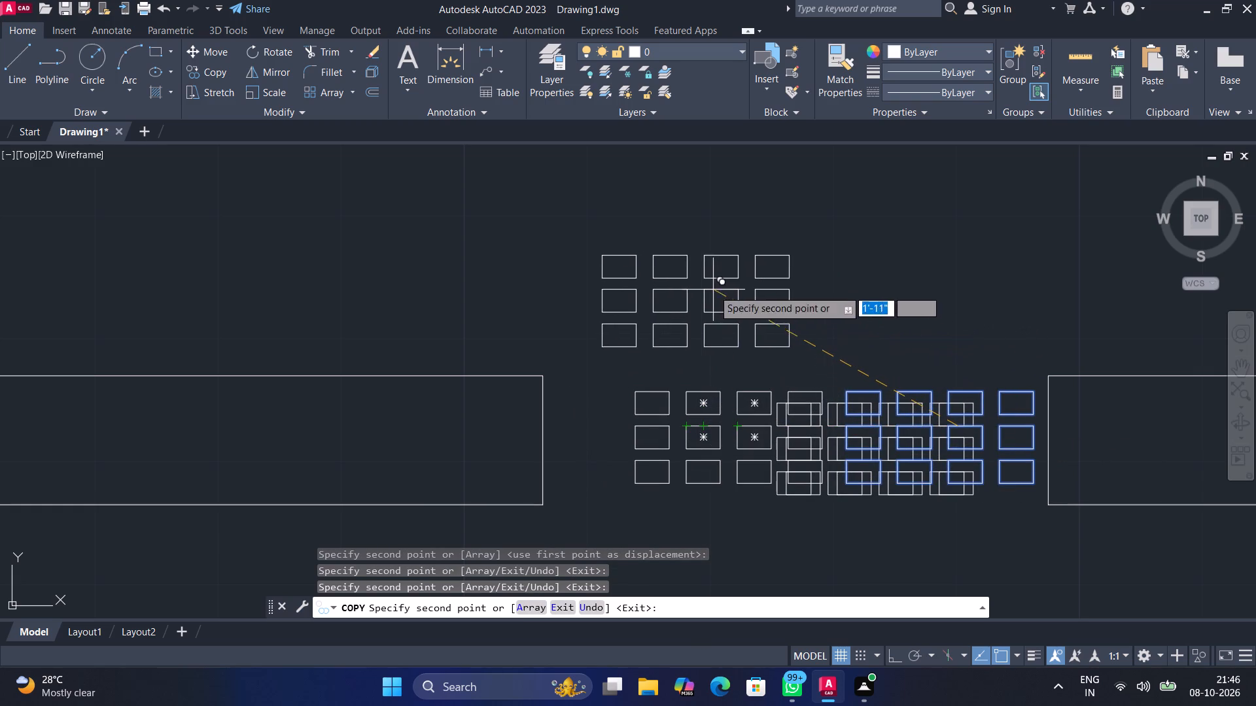
pyautogui.click(699, 273)
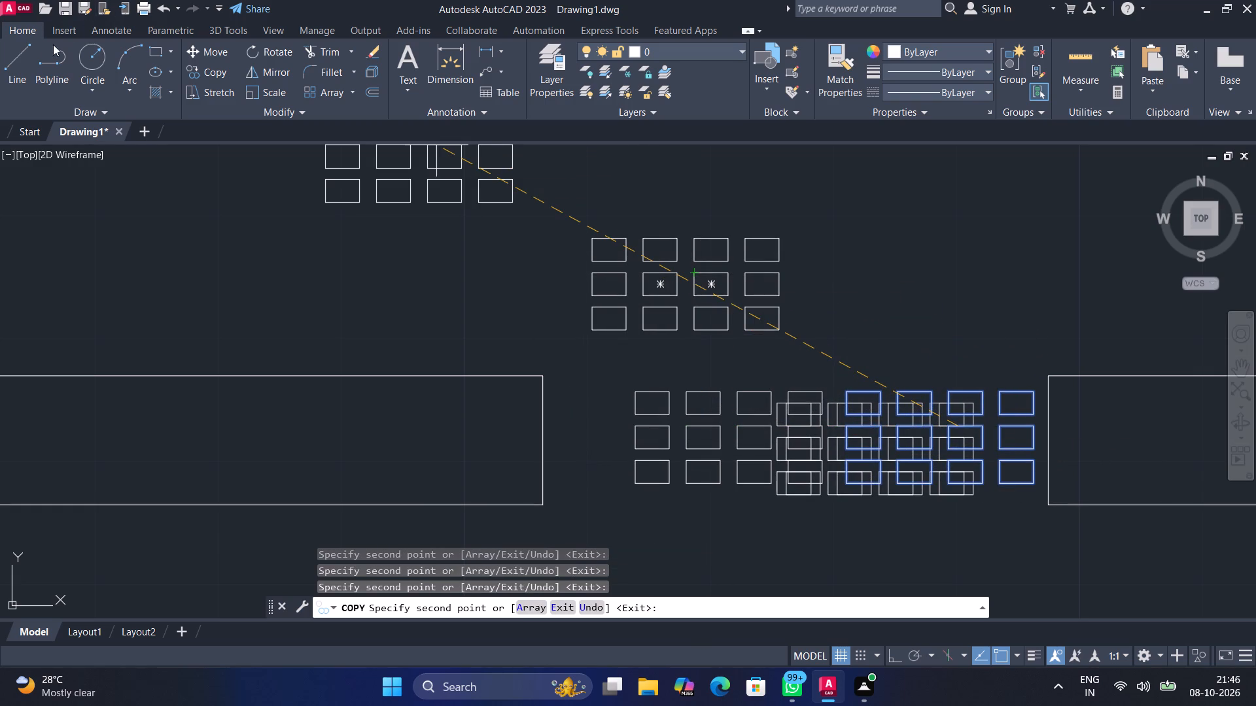
pyautogui.click(84, 46)
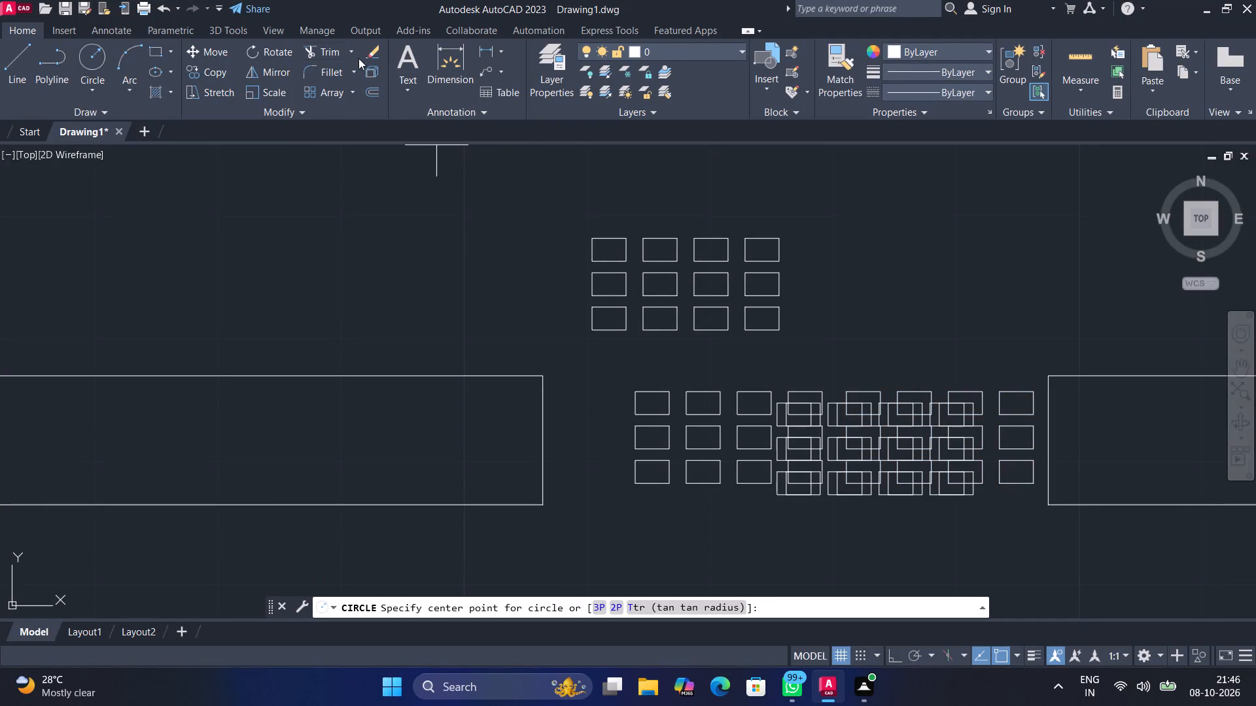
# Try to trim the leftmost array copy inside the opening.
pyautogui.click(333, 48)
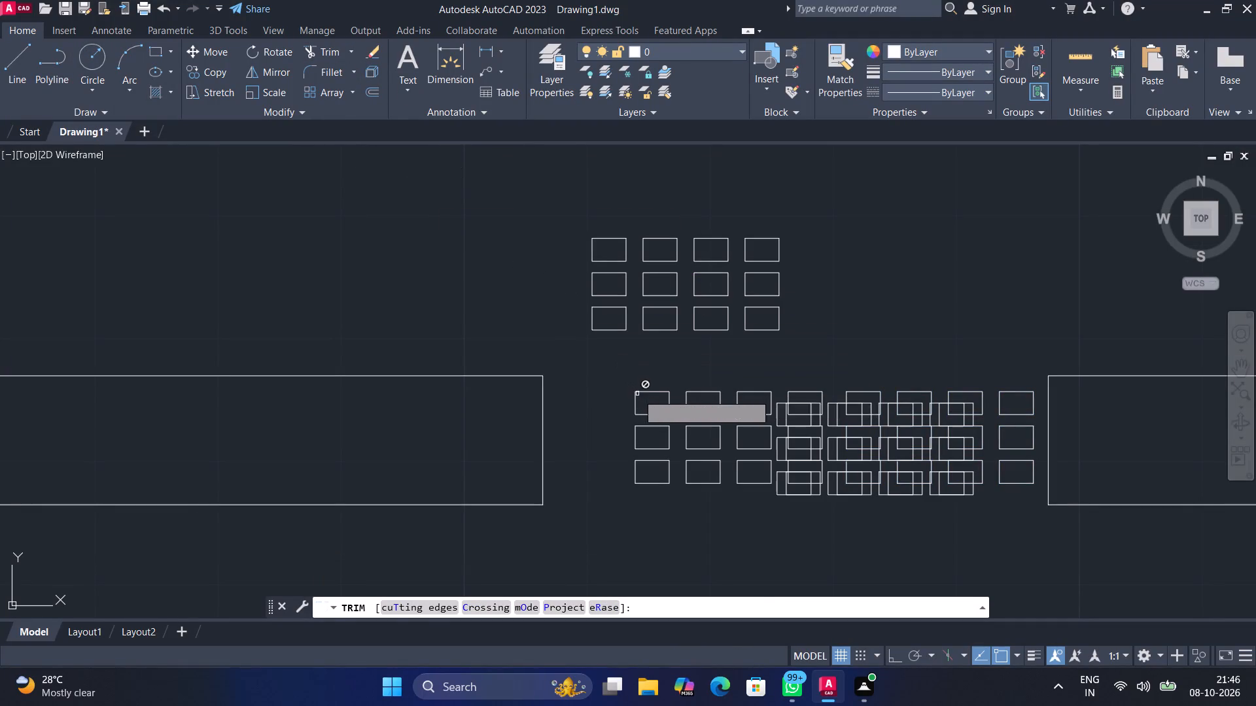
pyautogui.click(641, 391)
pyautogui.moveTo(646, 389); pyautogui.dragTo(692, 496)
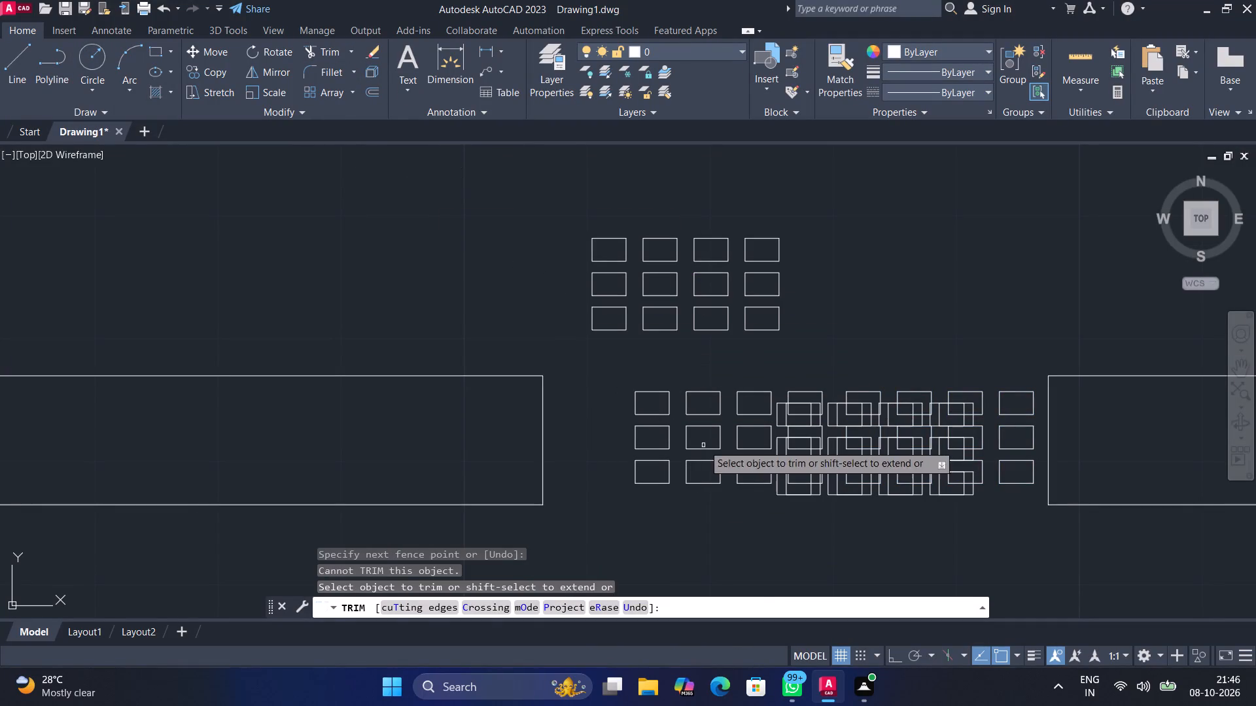
# Erase the three array copies inside the opening, keeping the original array by the right wall end and the copy above.
pyautogui.click(372, 50)
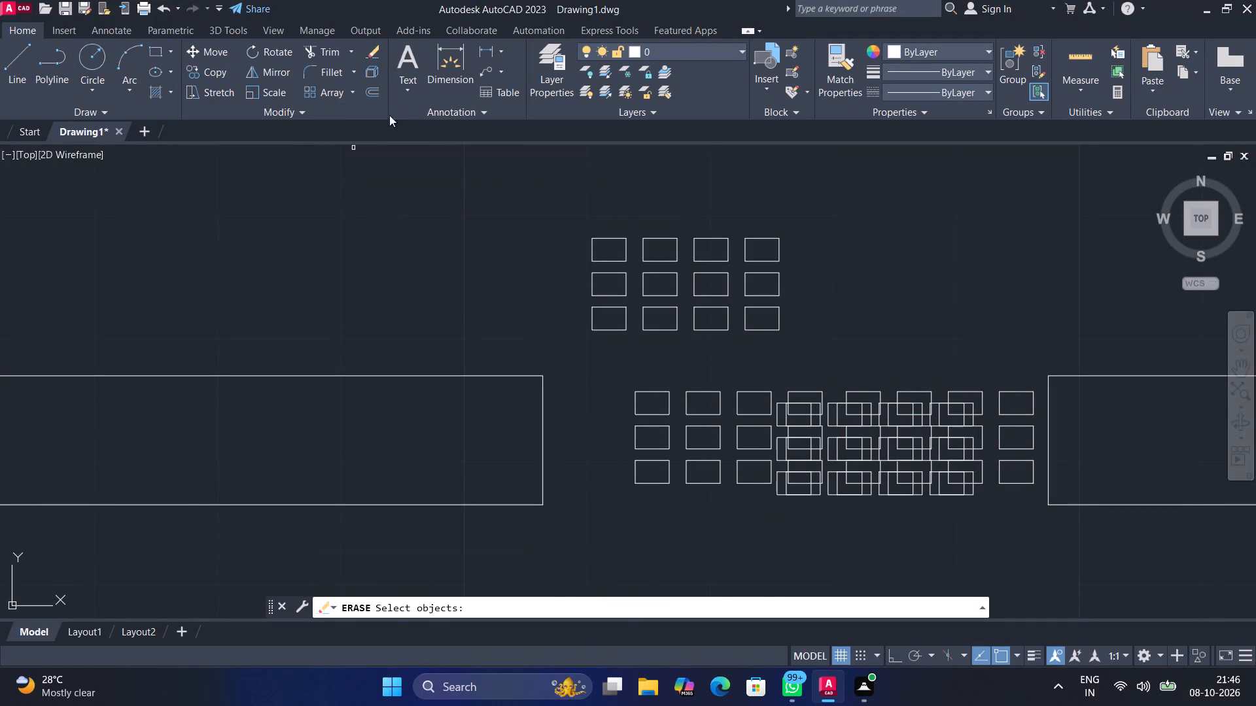
pyautogui.click(659, 393)
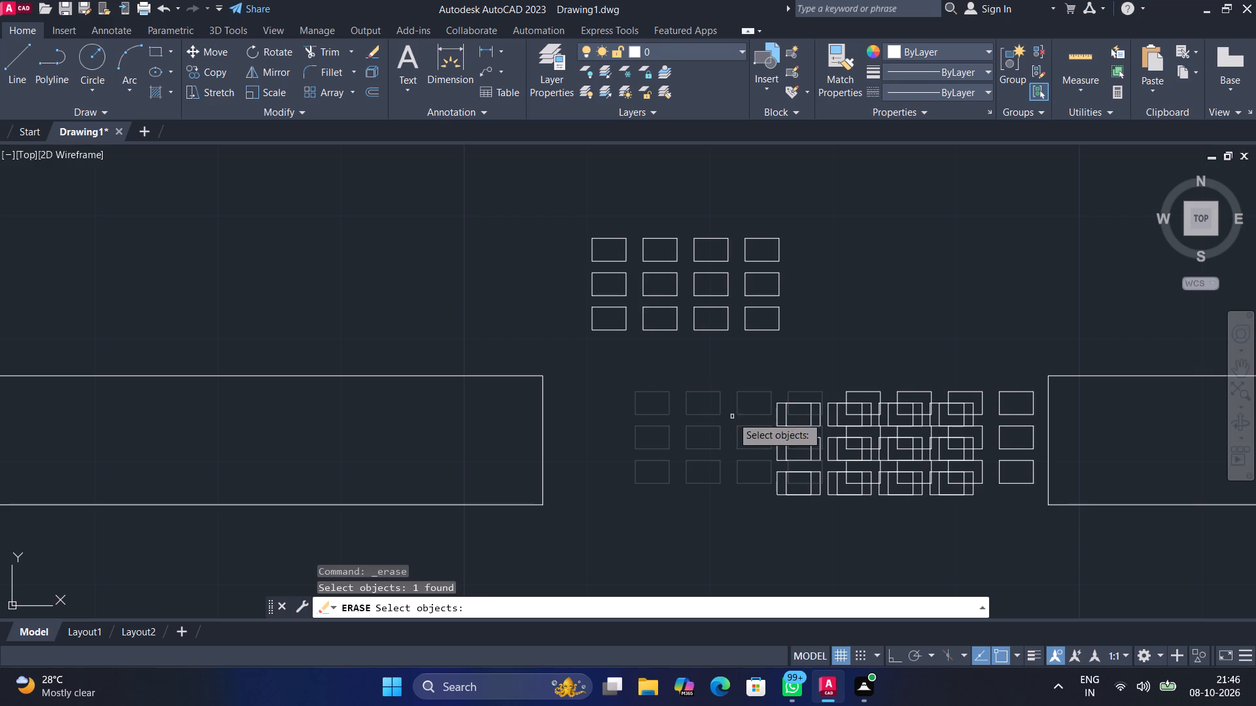
pyautogui.click(807, 425)
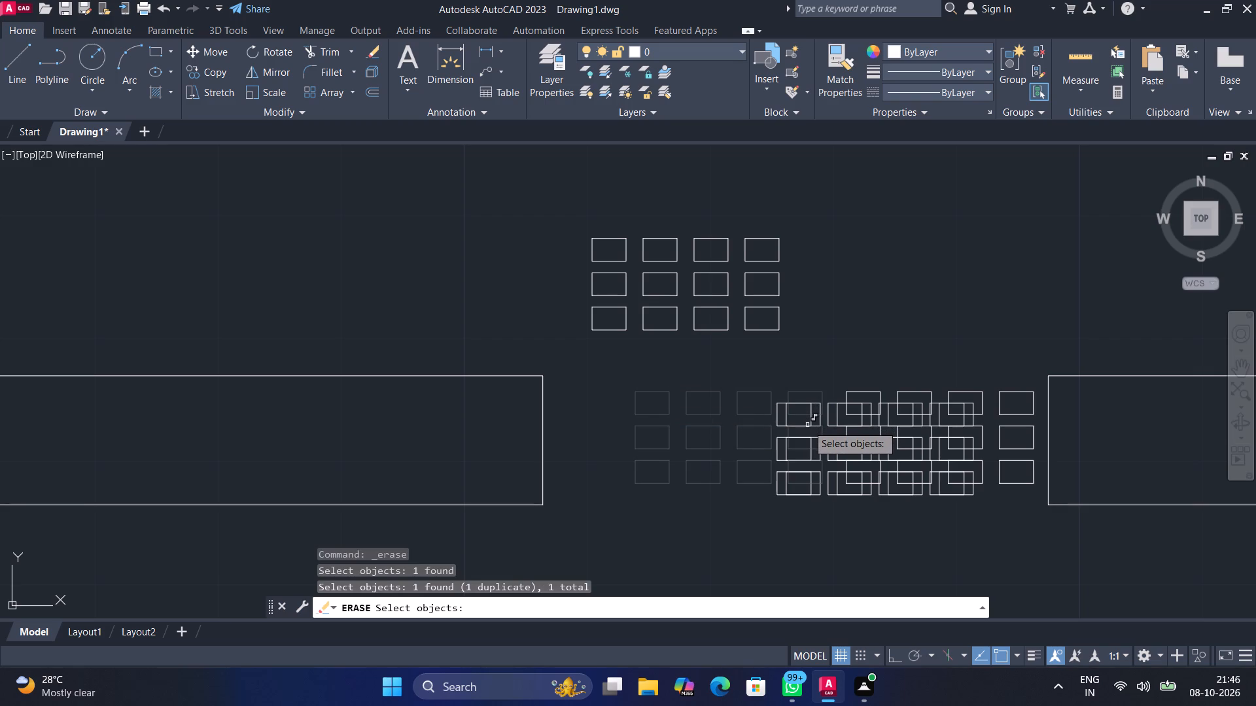
pyautogui.click(807, 425)
pyautogui.scroll(2, 807, 426)
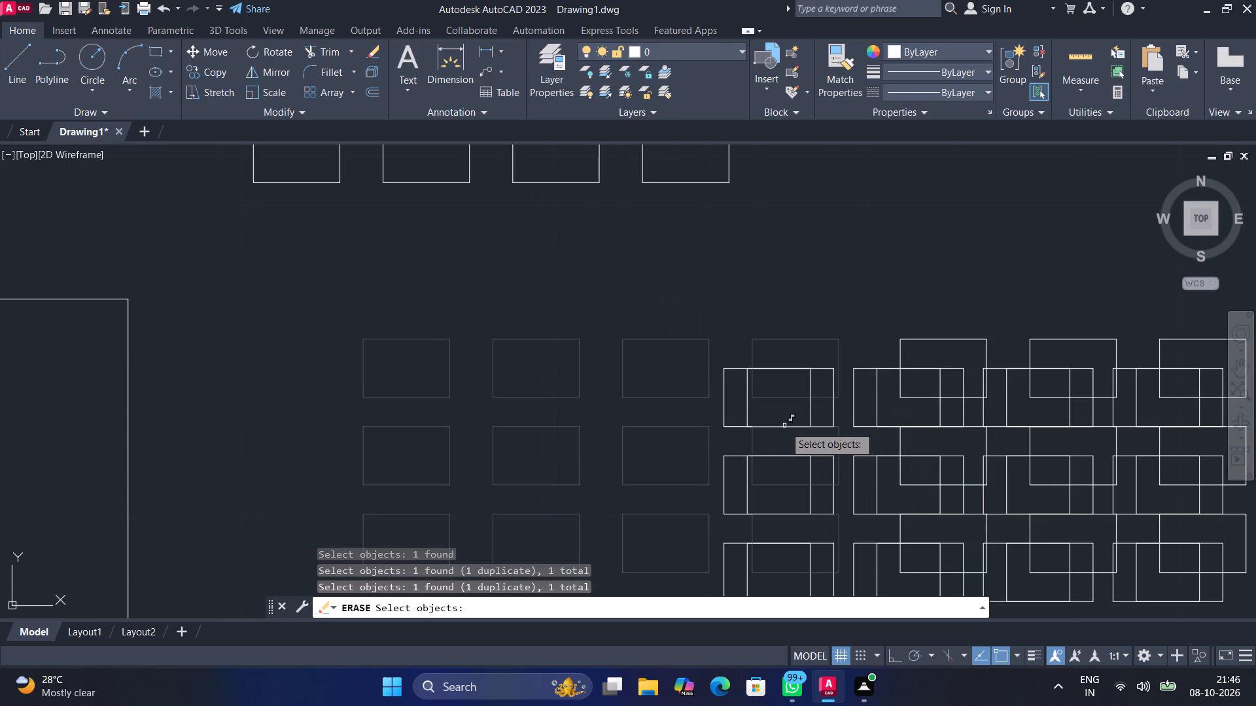
pyautogui.click(783, 427)
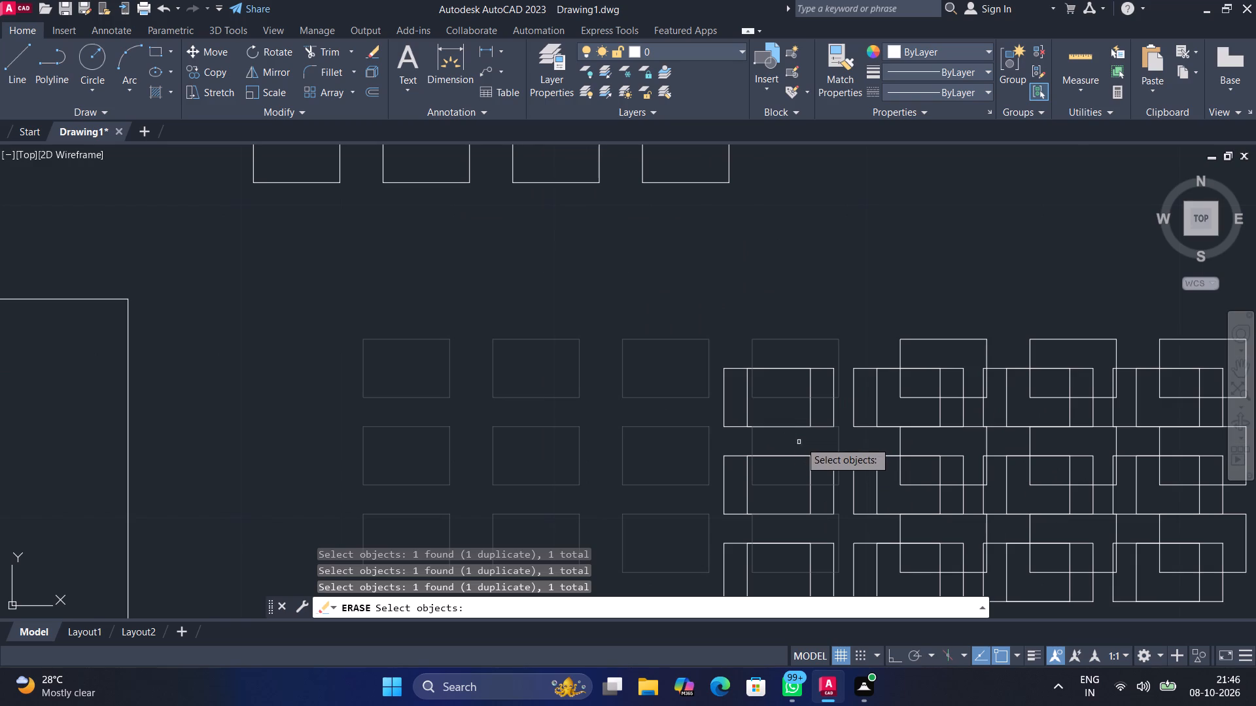
pyautogui.press('space')
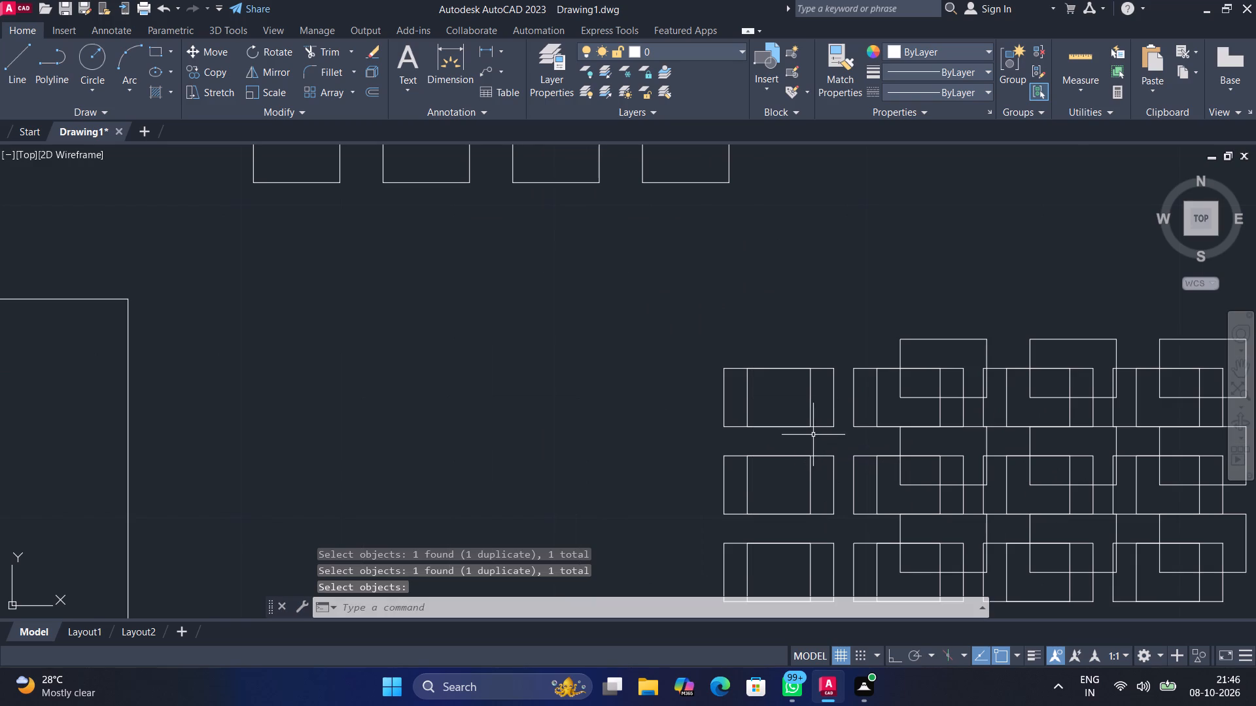
pyautogui.press('space')
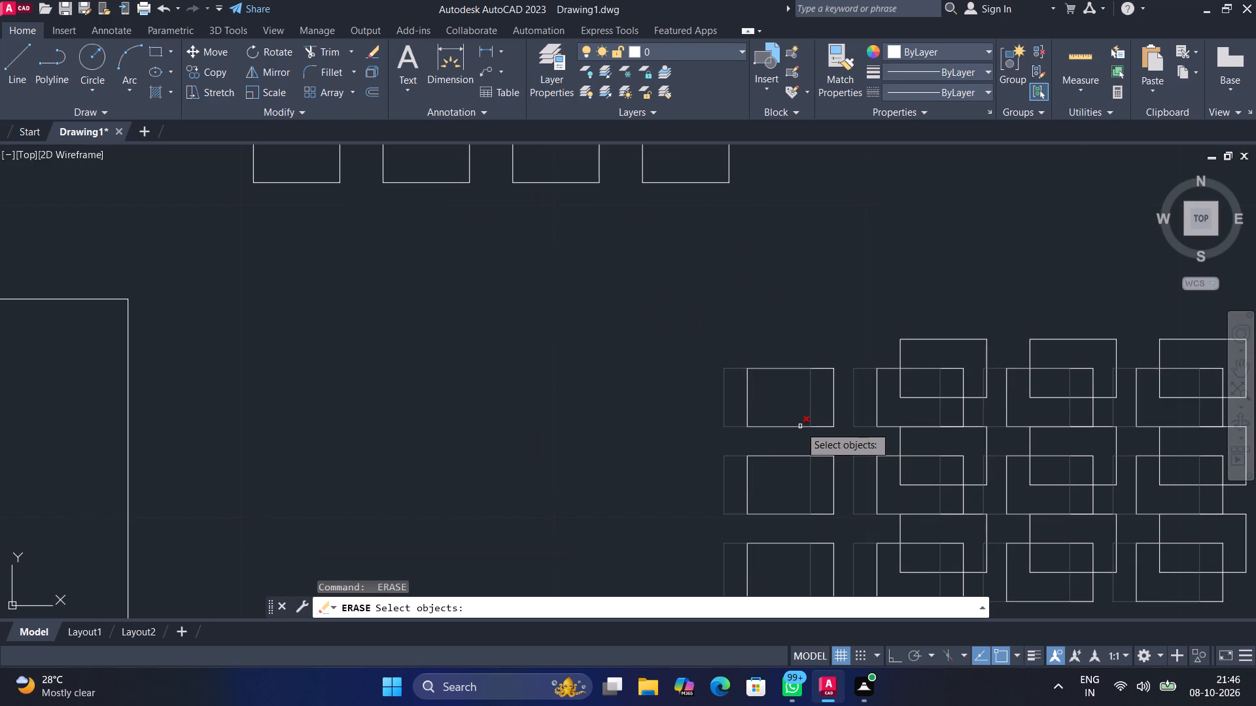
pyautogui.click(800, 426)
pyautogui.press('space')
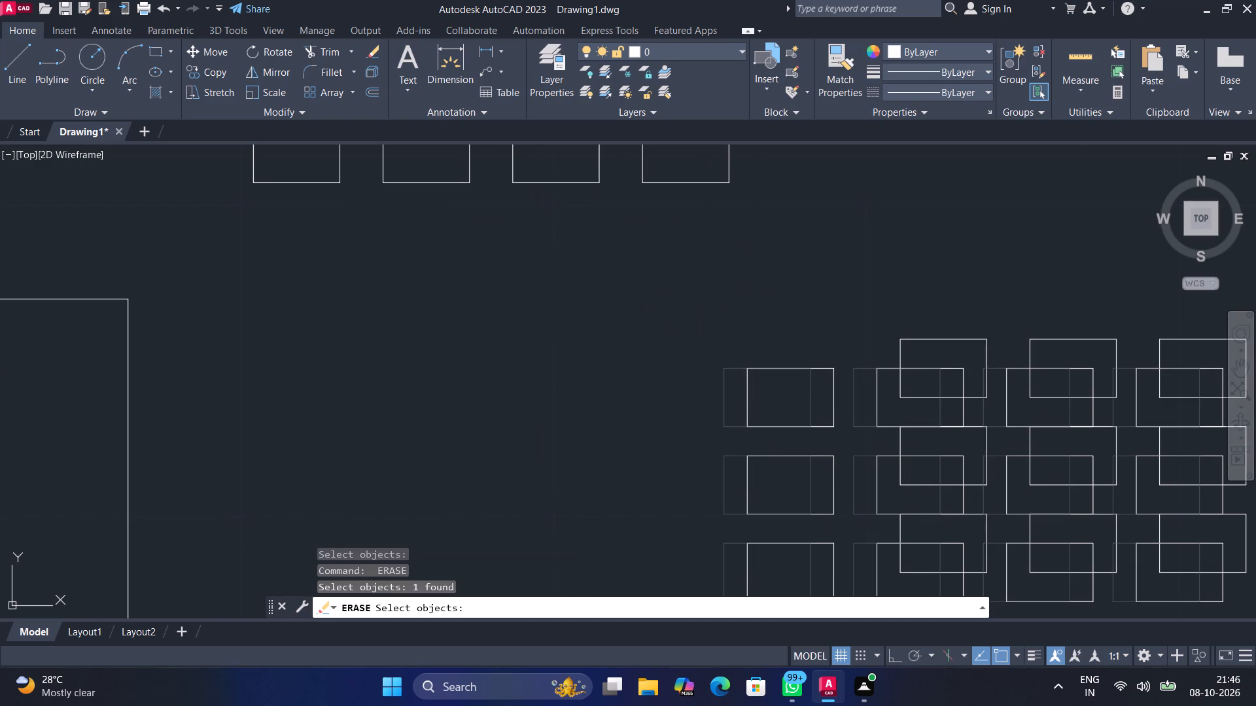
pyautogui.click(800, 425)
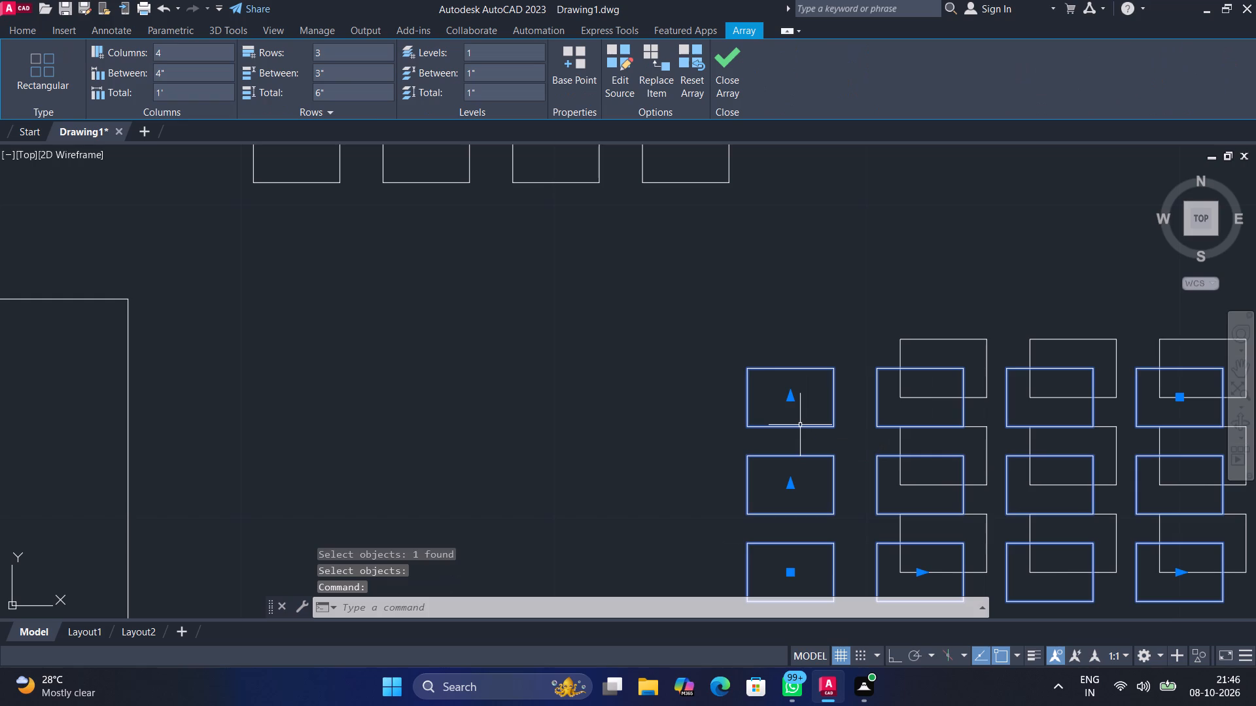
pyautogui.press('space')
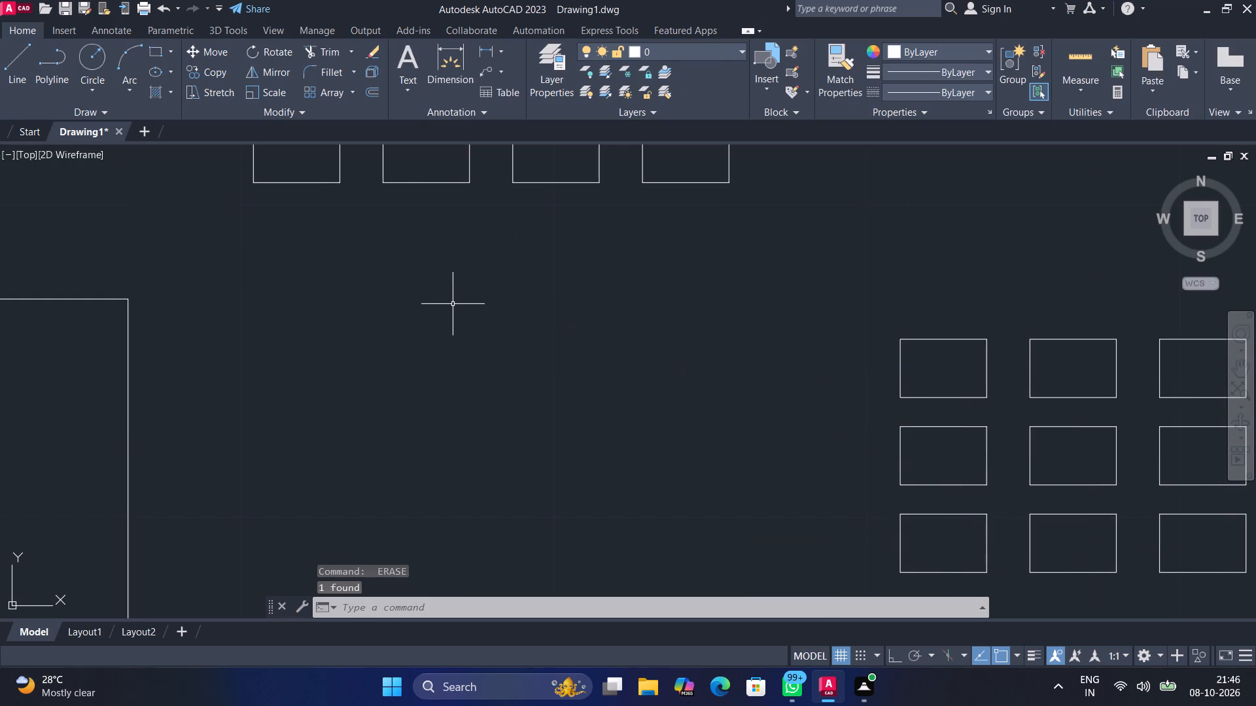
# Move the array copy above the opening about 11" down into the opening, beside the left wall end.
pyautogui.scroll(-1, 453, 304)
pyautogui.moveTo(454, 320); pyautogui.dragTo(550, 405, button='middle')
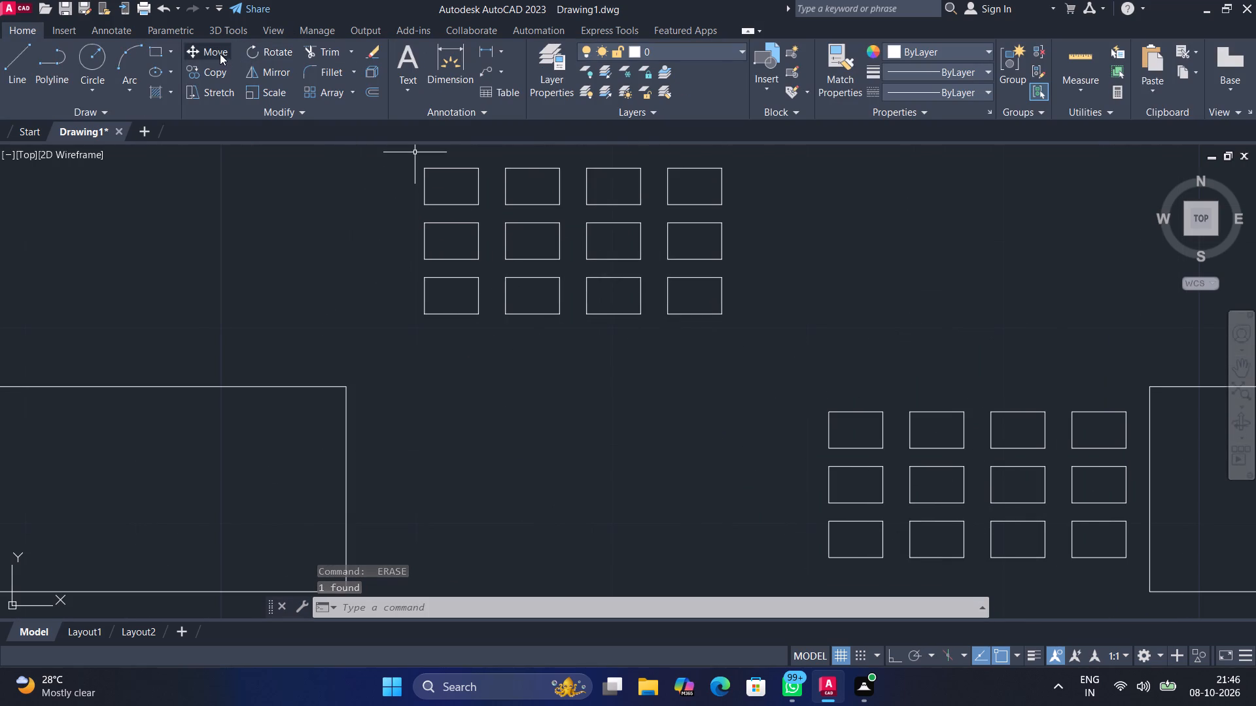
pyautogui.click(219, 53)
pyautogui.click(559, 224)
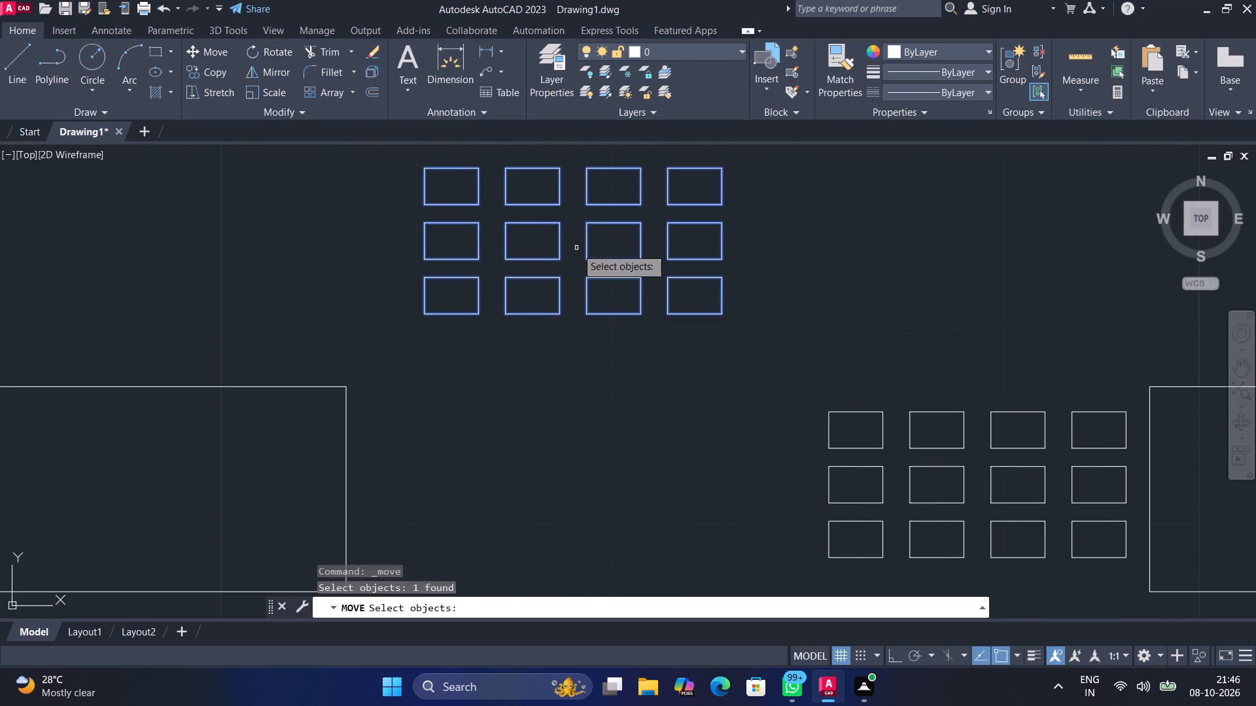
pyautogui.press('space')
pyautogui.moveTo(576, 248); pyautogui.dragTo(570, 471)
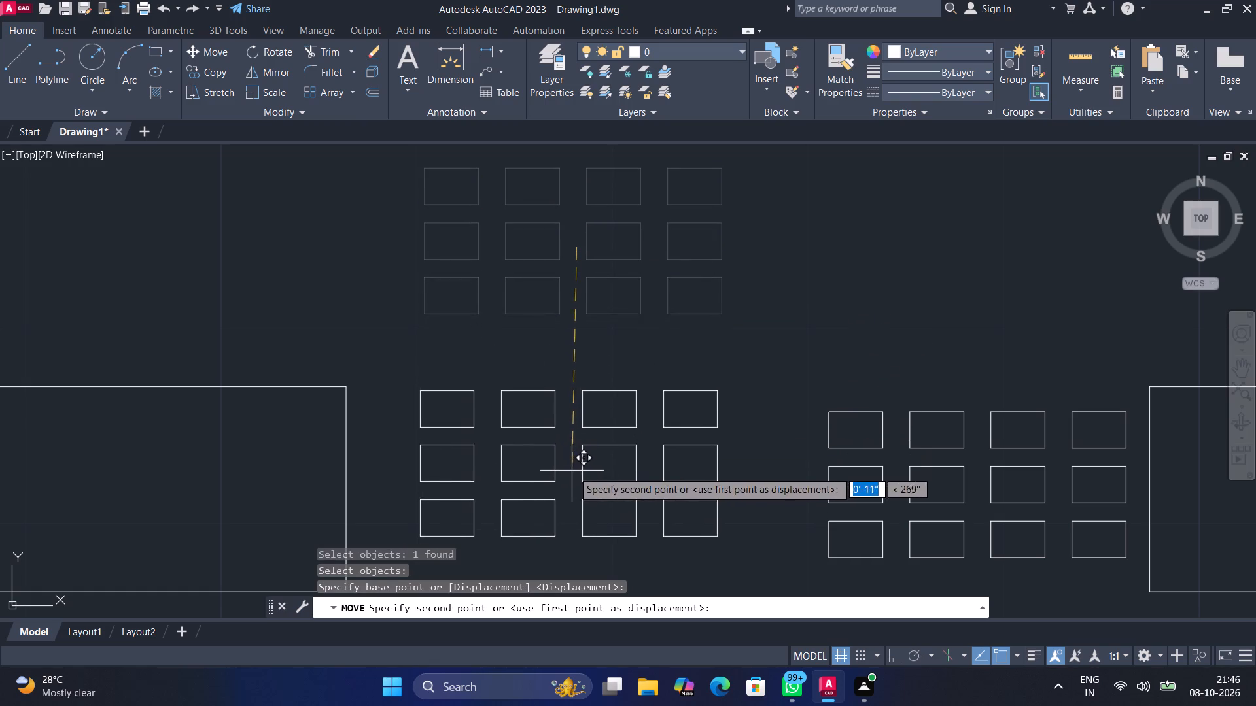
pyautogui.click(585, 472)
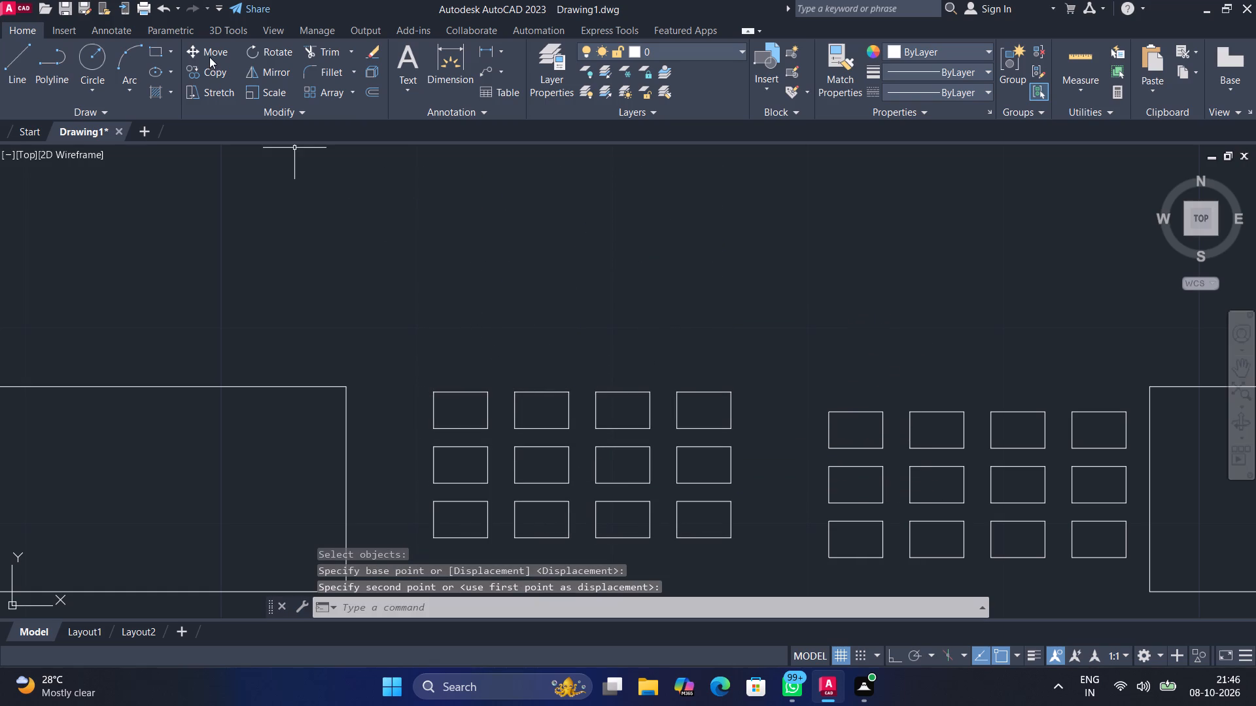
# Move the left array closer to the right array, with its rows level with that array's rows.
pyautogui.click(209, 57)
pyautogui.click(558, 446)
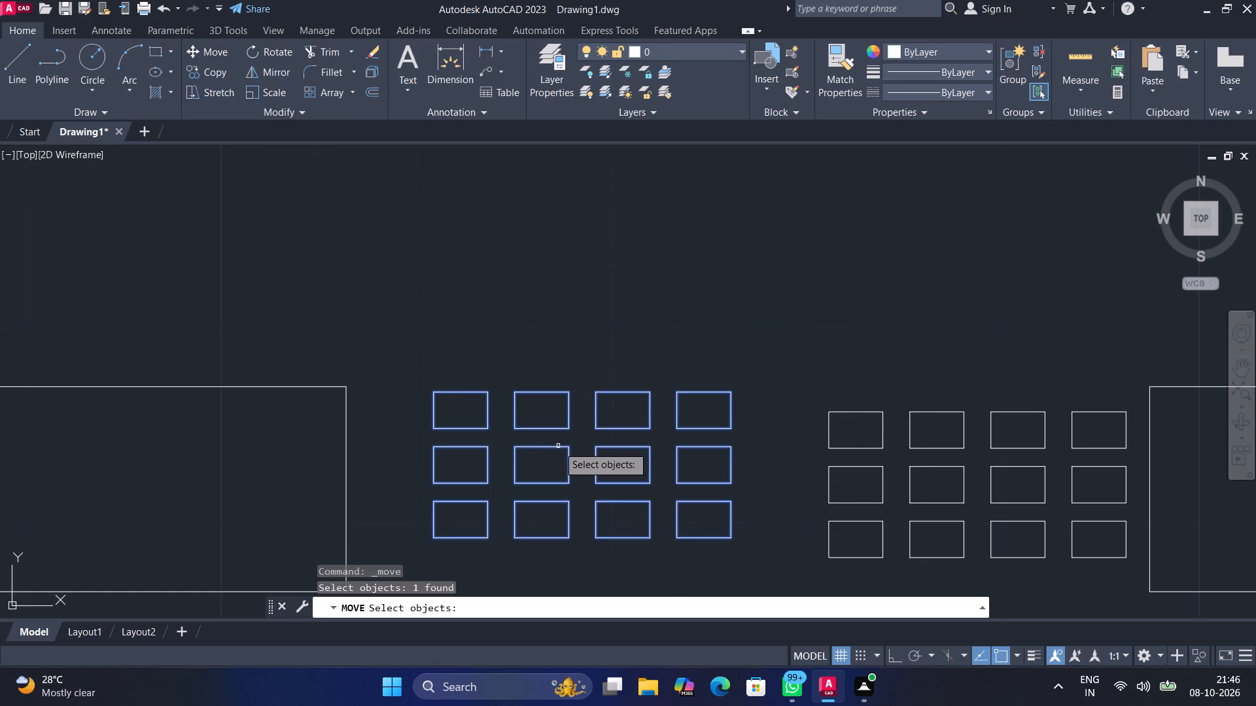
pyautogui.press('space')
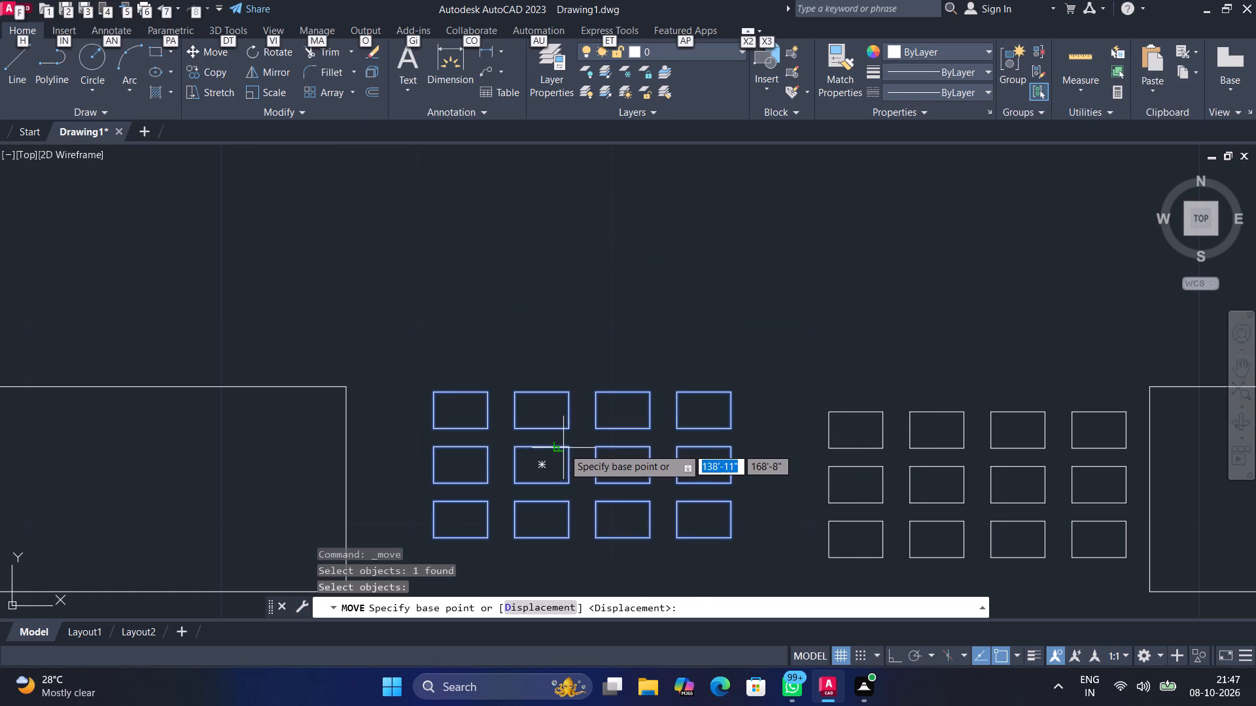
pyautogui.moveTo(563, 448); pyautogui.dragTo(625, 461)
pyautogui.tripleClick(625, 461)
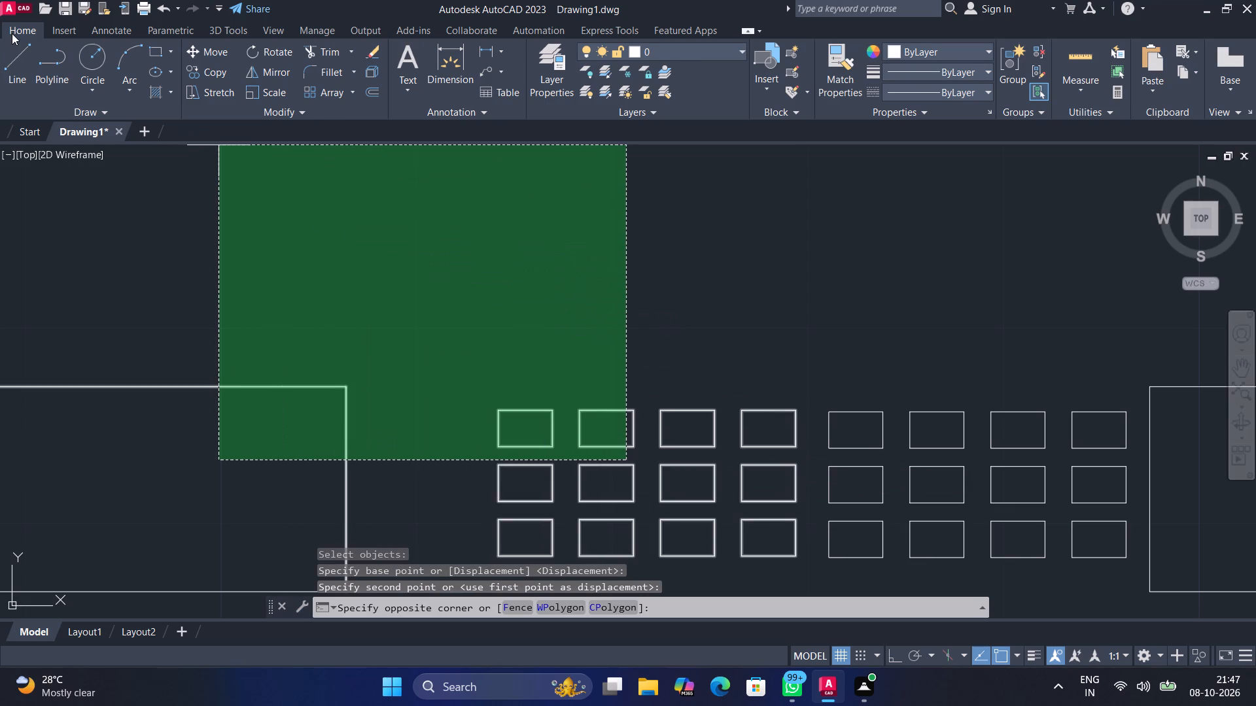
# Draw a rectangle about 2" tall between the left wall end and the left array, level with the array's top row.
pyautogui.click(18, 61)
pyautogui.moveTo(377, 297); pyautogui.dragTo(420, 190, button='middle')
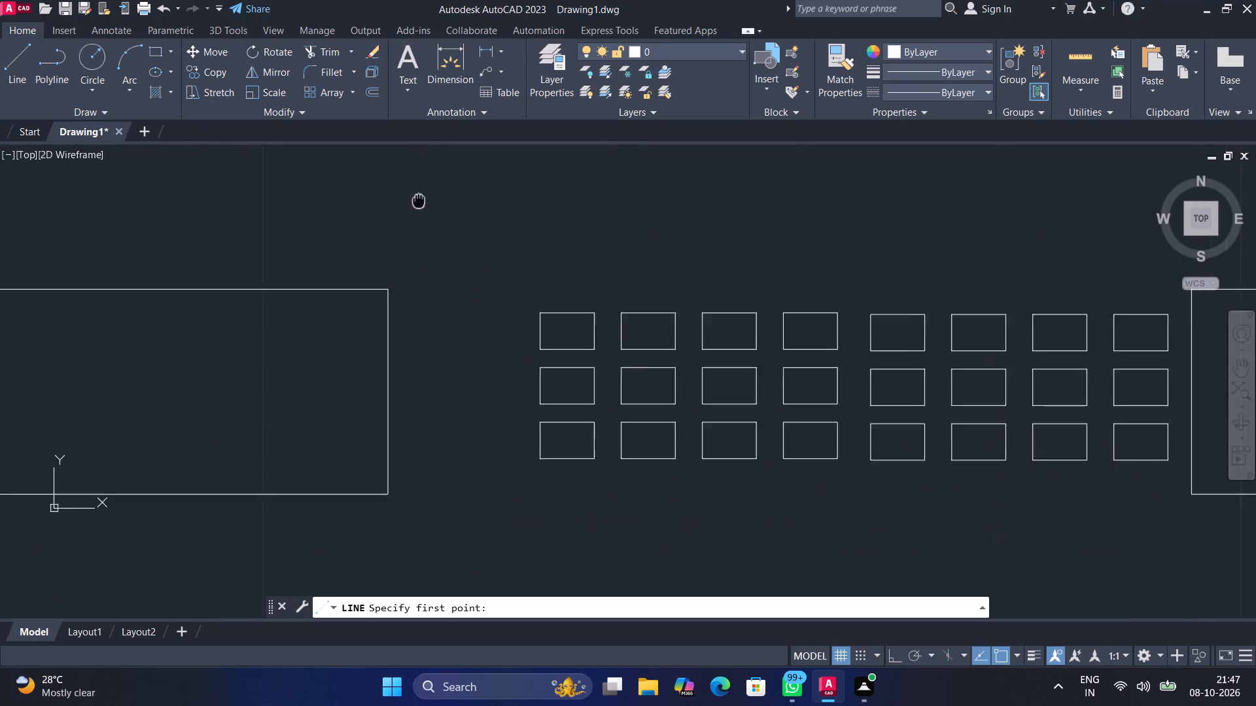
pyautogui.moveTo(420, 190); pyautogui.dragTo(428, 127, button='middle')
pyautogui.moveTo(415, 184); pyautogui.dragTo(398, 231, button='middle')
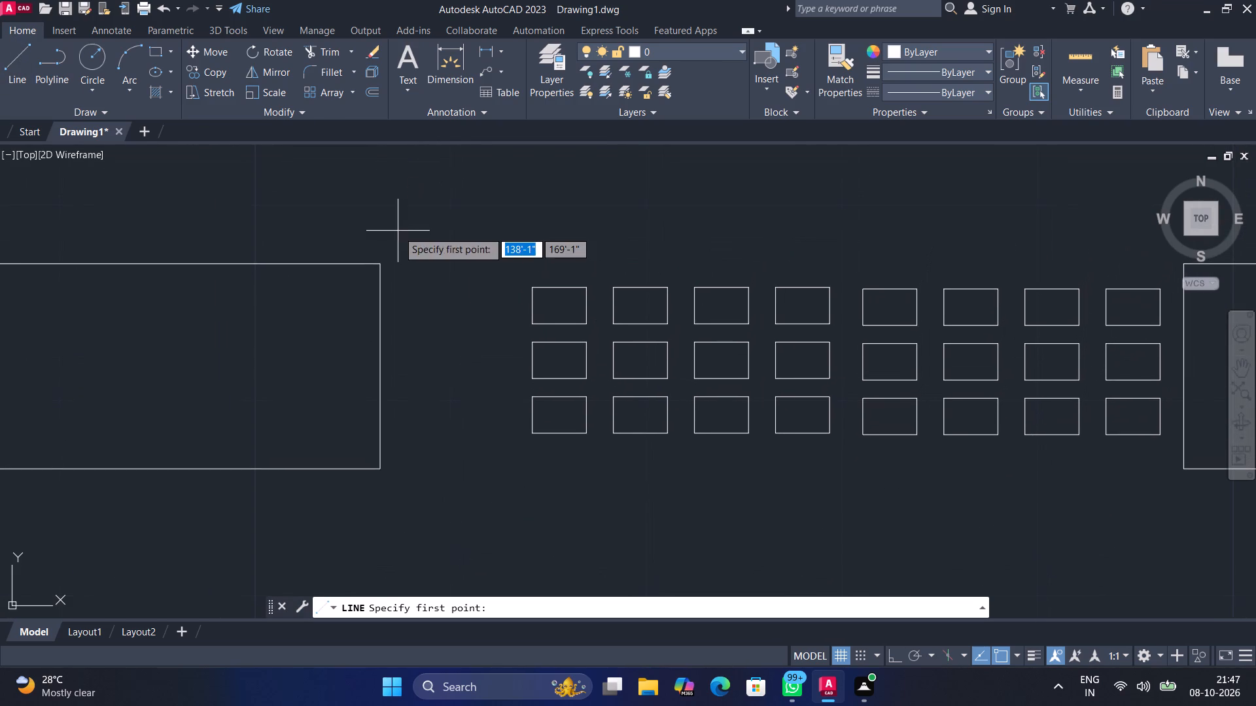
pyautogui.click(151, 52)
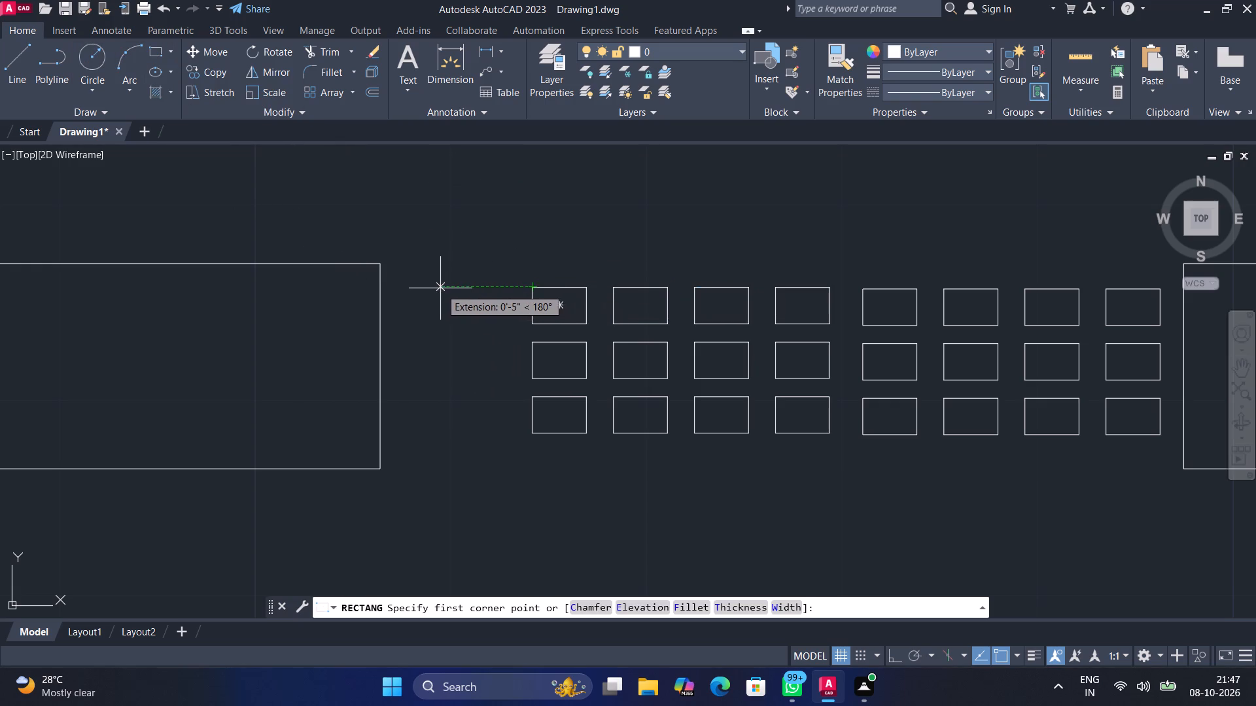
pyautogui.click(404, 286)
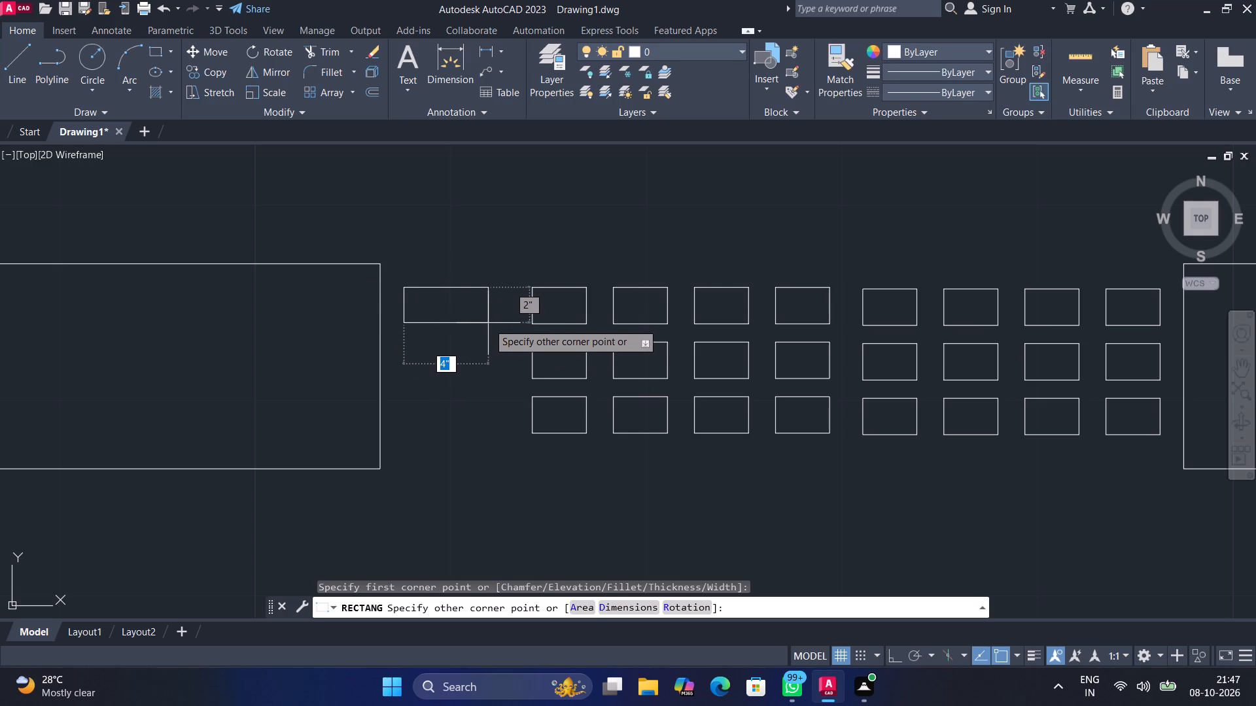
pyautogui.click(512, 326)
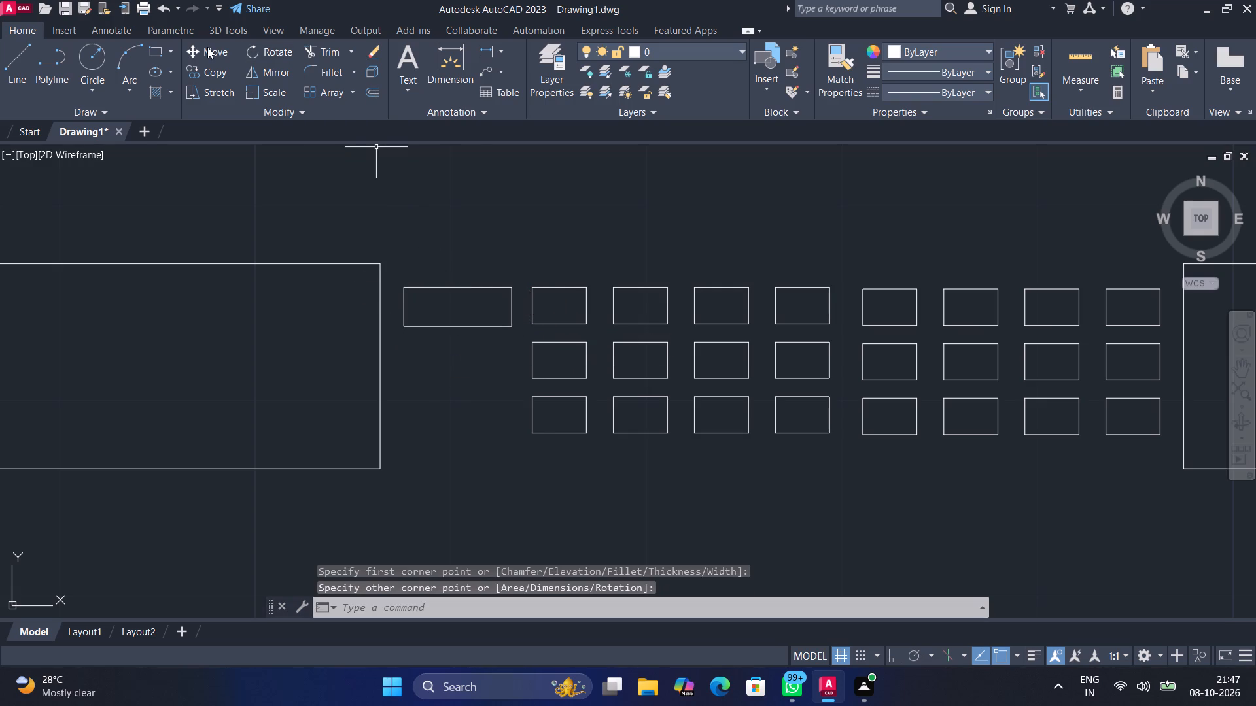
# Copy the new rectangle straight down twice, about 3" apart, beside the array's second and third rows.
pyautogui.click(207, 71)
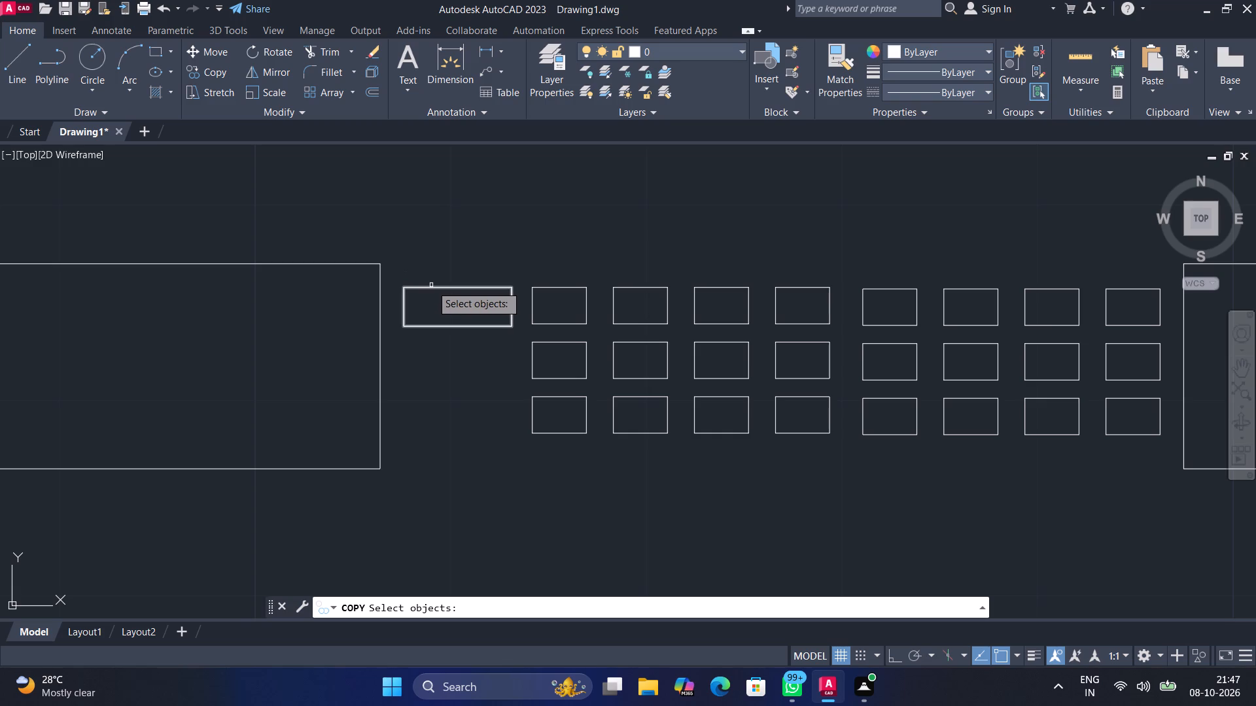
pyautogui.click(432, 285)
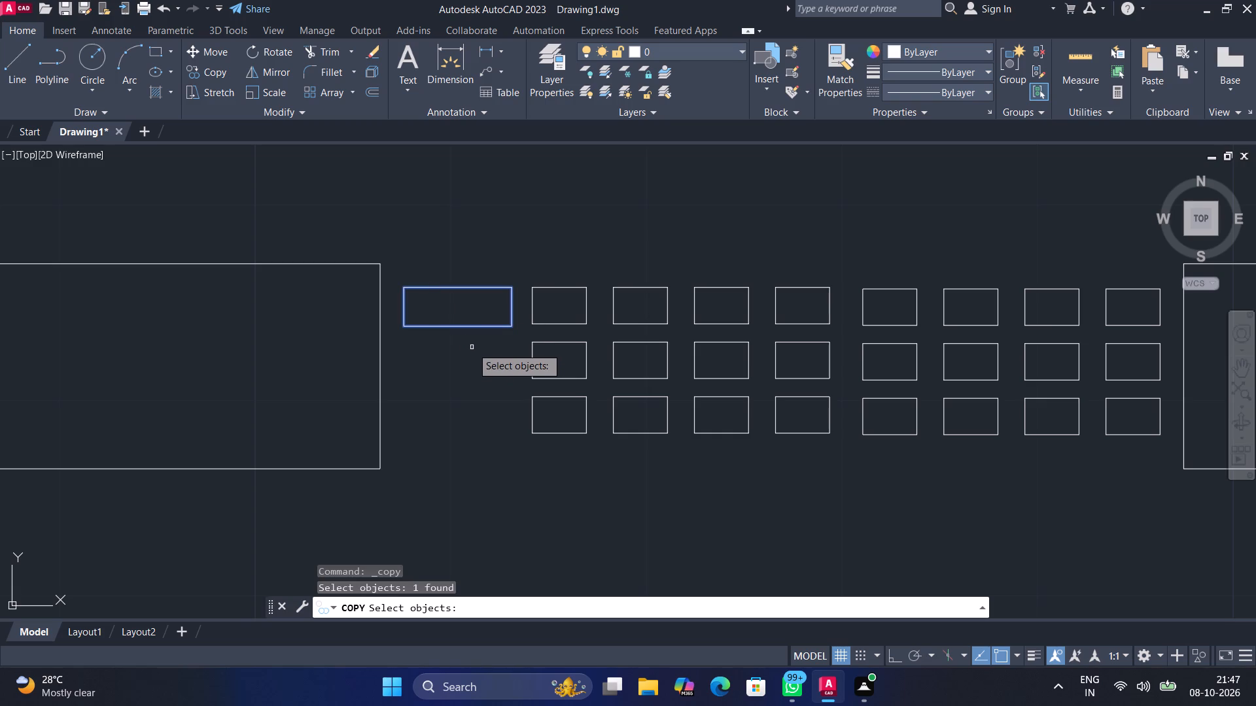
pyautogui.press('space')
pyautogui.click(453, 303)
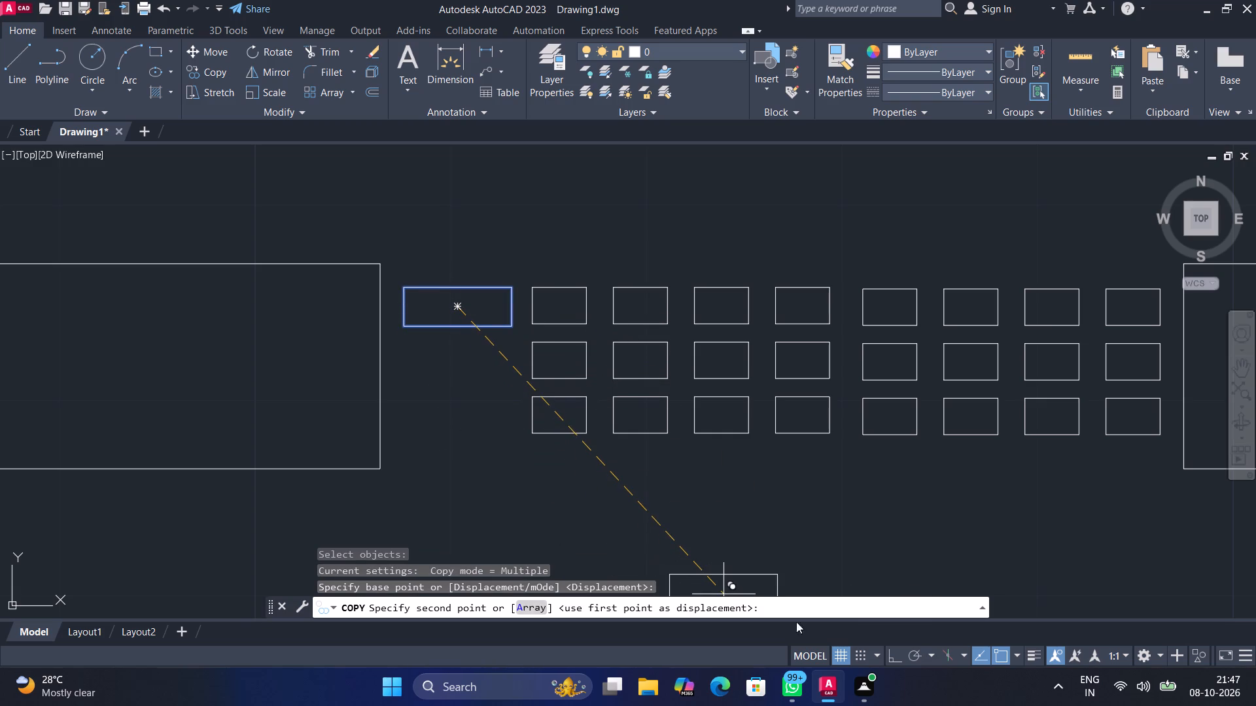
pyautogui.click(890, 655)
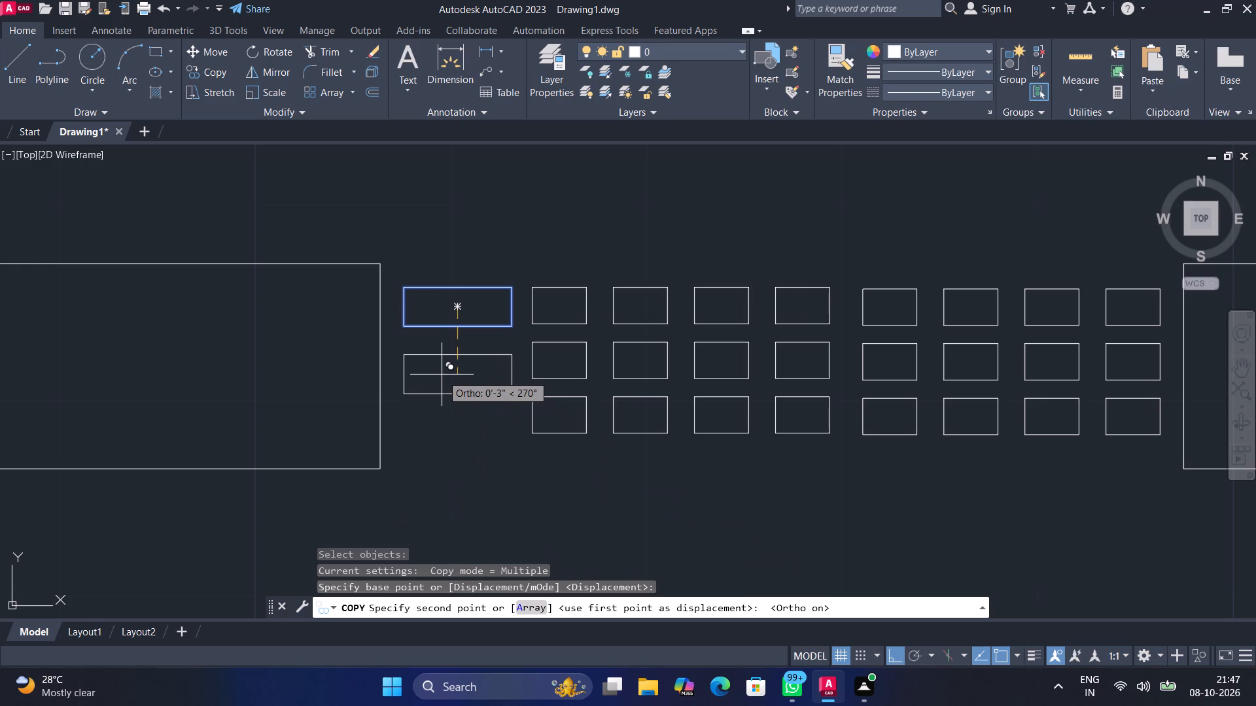
pyautogui.click(441, 363)
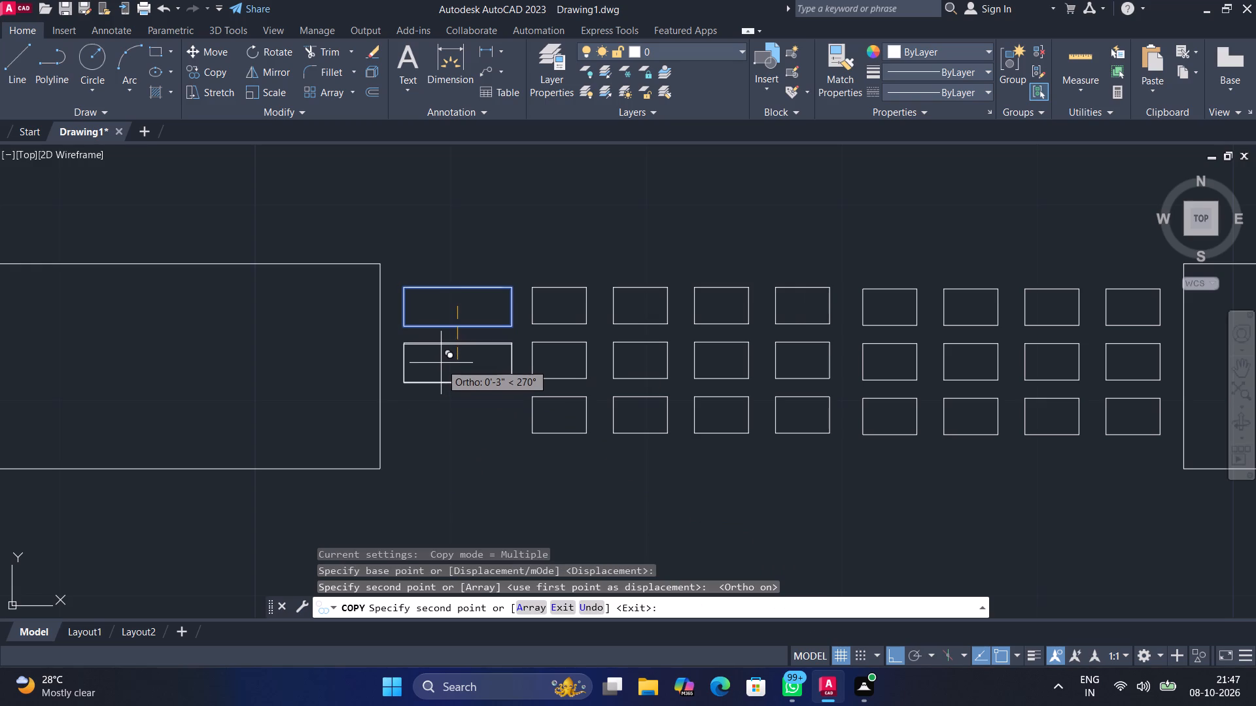
pyautogui.click(447, 420)
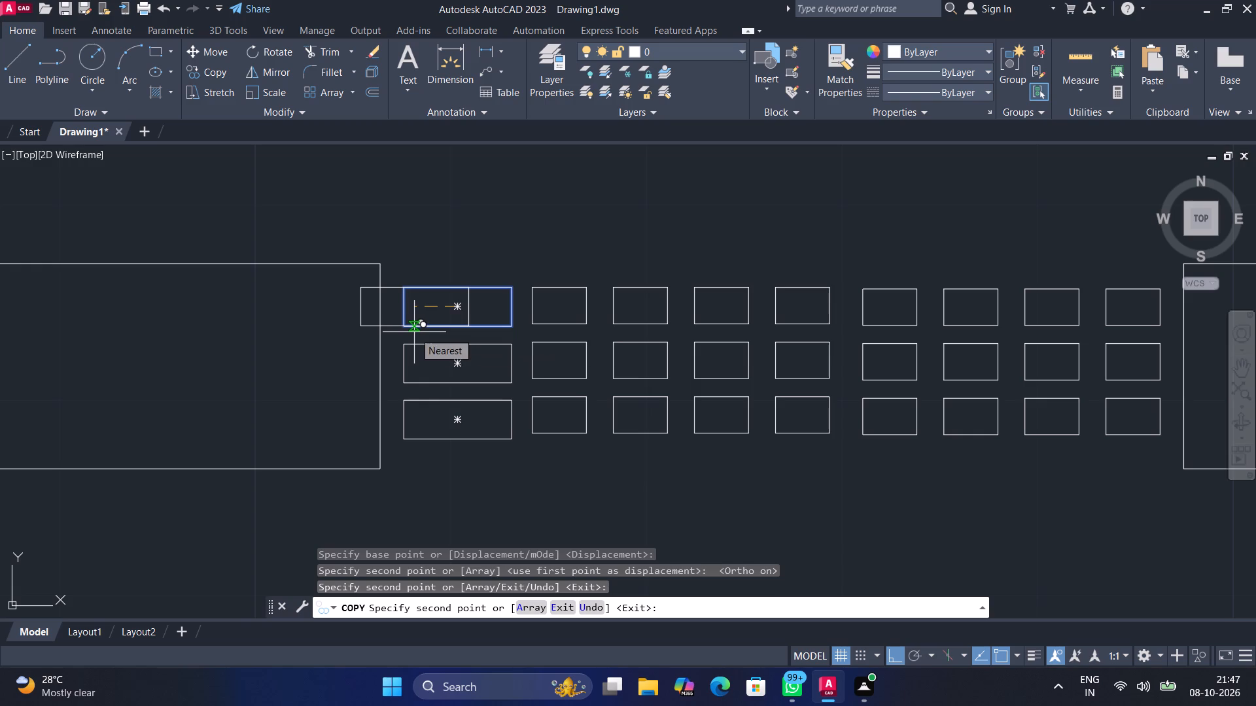
pyautogui.press('Escape')
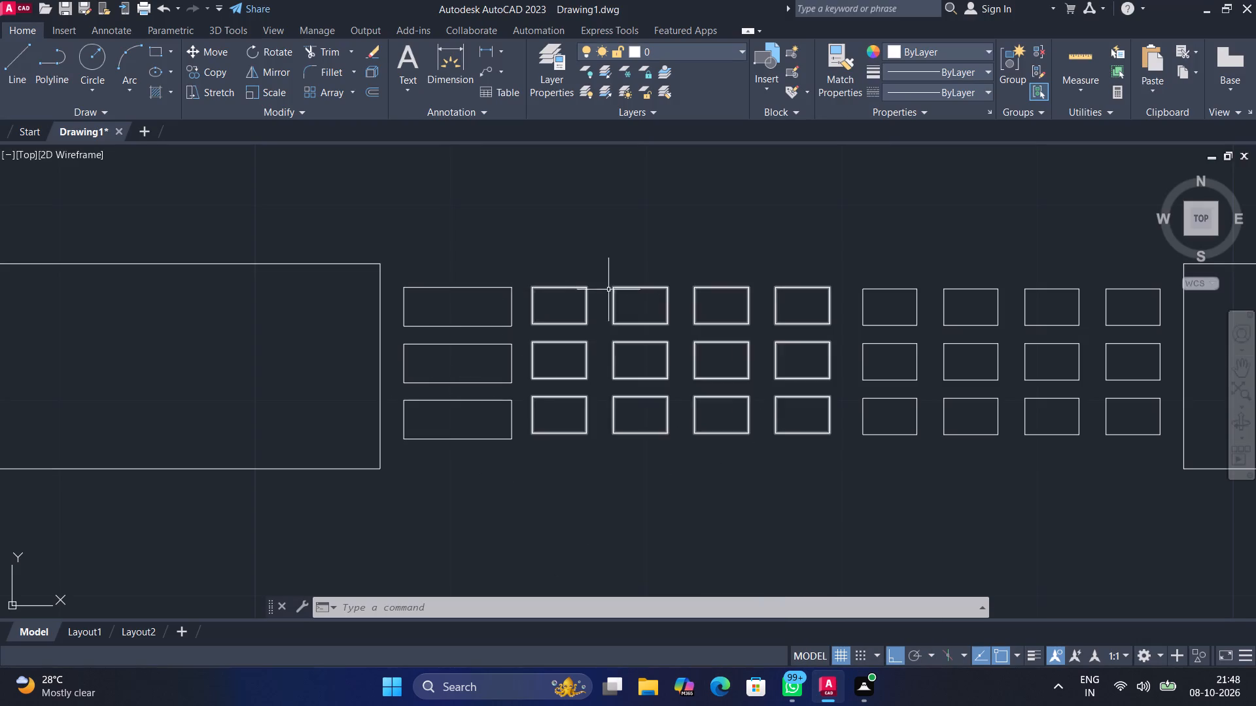
# Hatch the connected left, top and right walls and the separate bottom-left wall segment with the ANSI31 pattern.
pyautogui.moveTo(594, 253); pyautogui.dragTo(593, 254, button='middle')
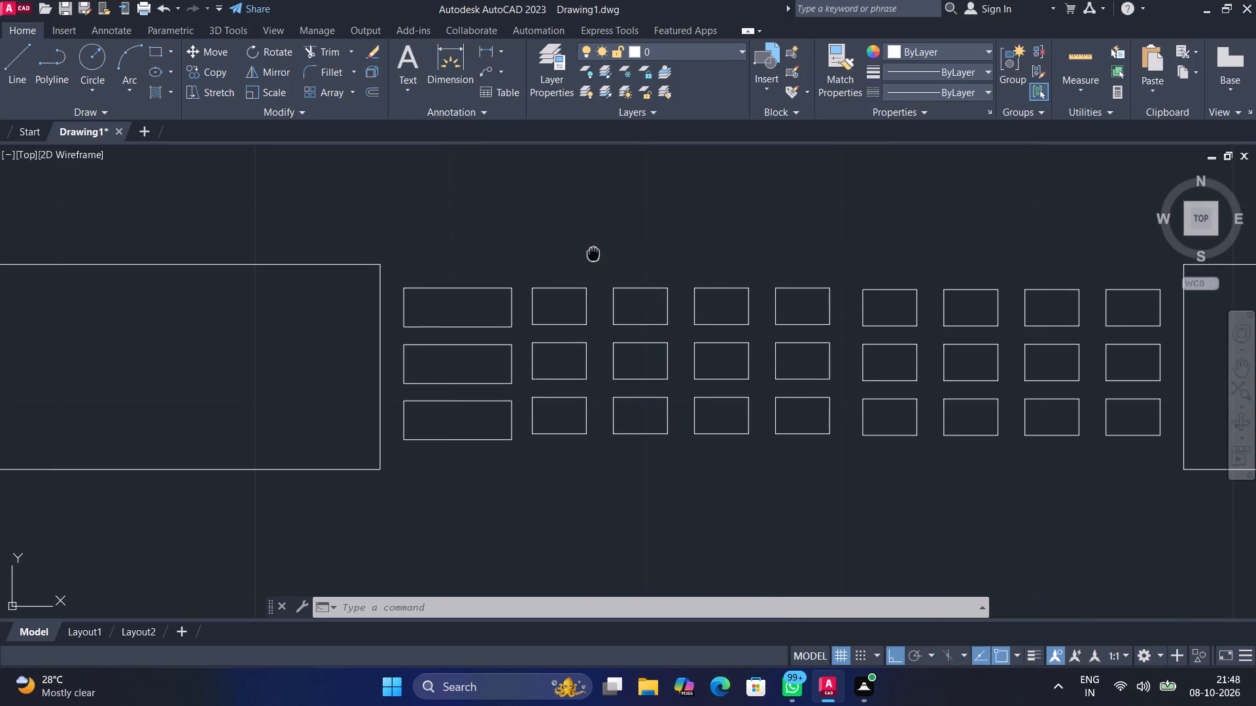
pyautogui.moveTo(593, 254); pyautogui.dragTo(426, 276, button='middle')
pyautogui.scroll(-1, 427, 265)
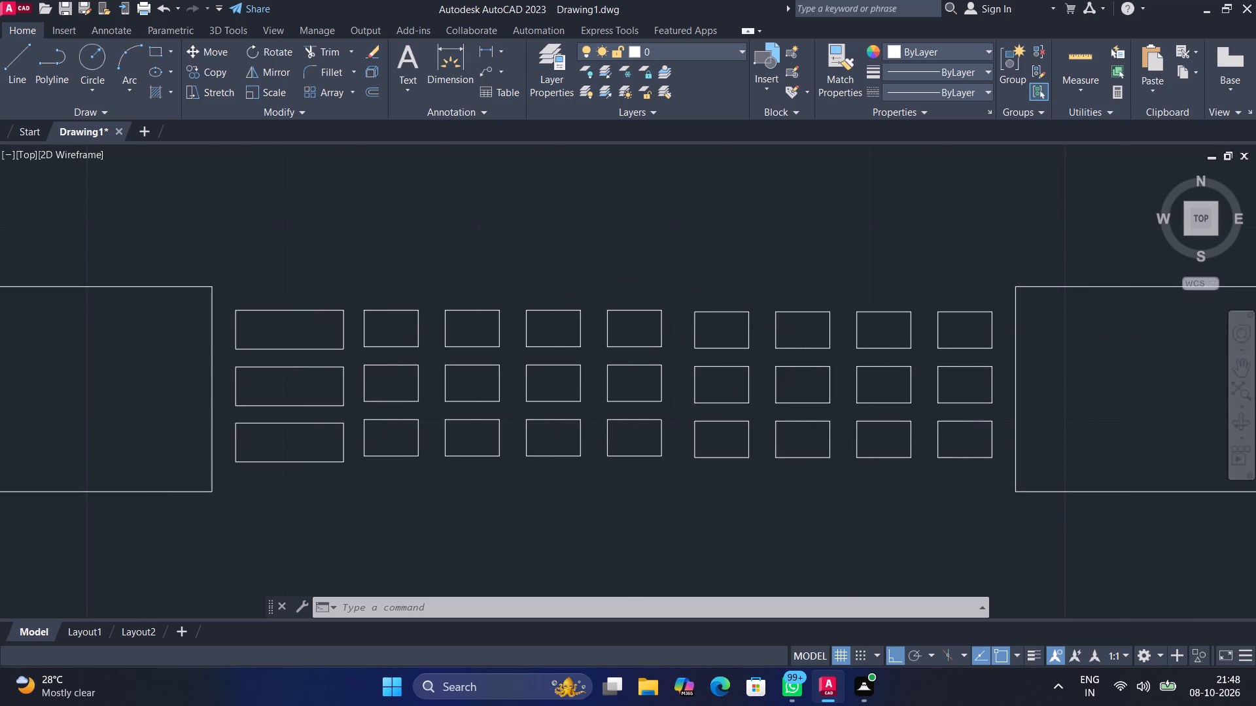
pyautogui.moveTo(427, 265); pyautogui.dragTo(503, 373, button='middle')
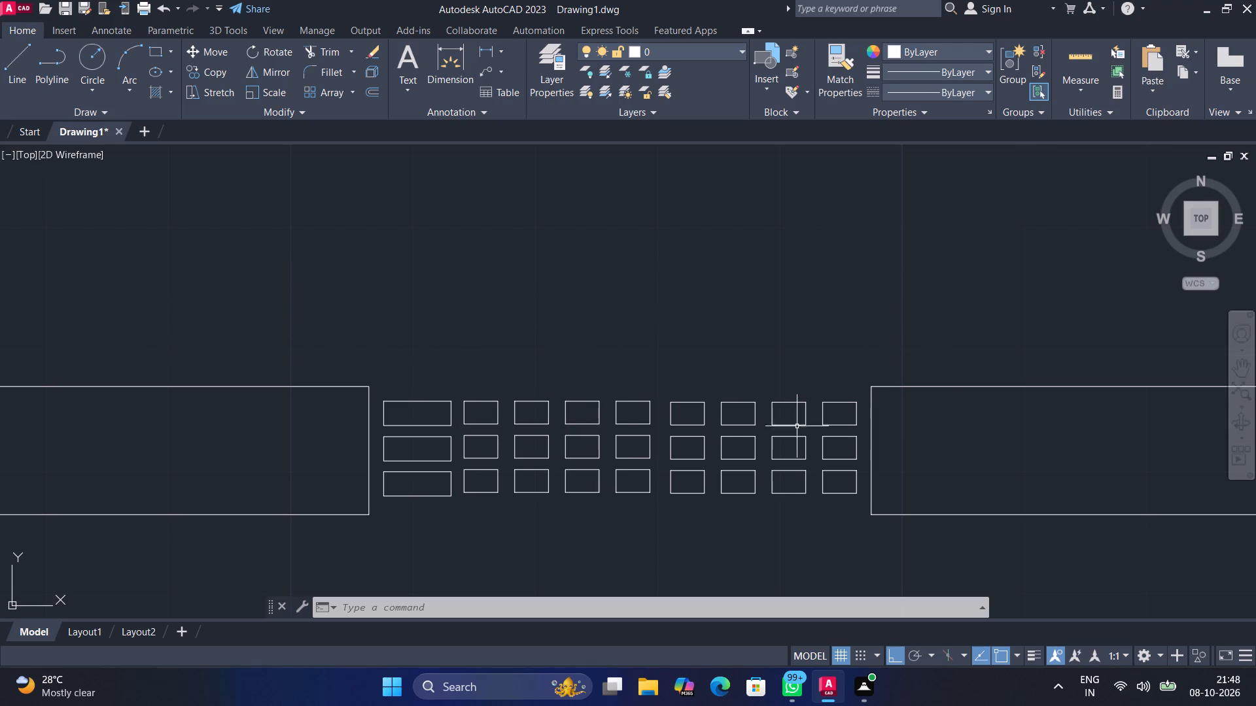
pyautogui.scroll(-2, 812, 339)
pyautogui.moveTo(765, 316); pyautogui.dragTo(836, 472, button='middle')
pyautogui.moveTo(811, 373); pyautogui.dragTo(804, 392, button='middle')
pyautogui.scroll(-1, 801, 395)
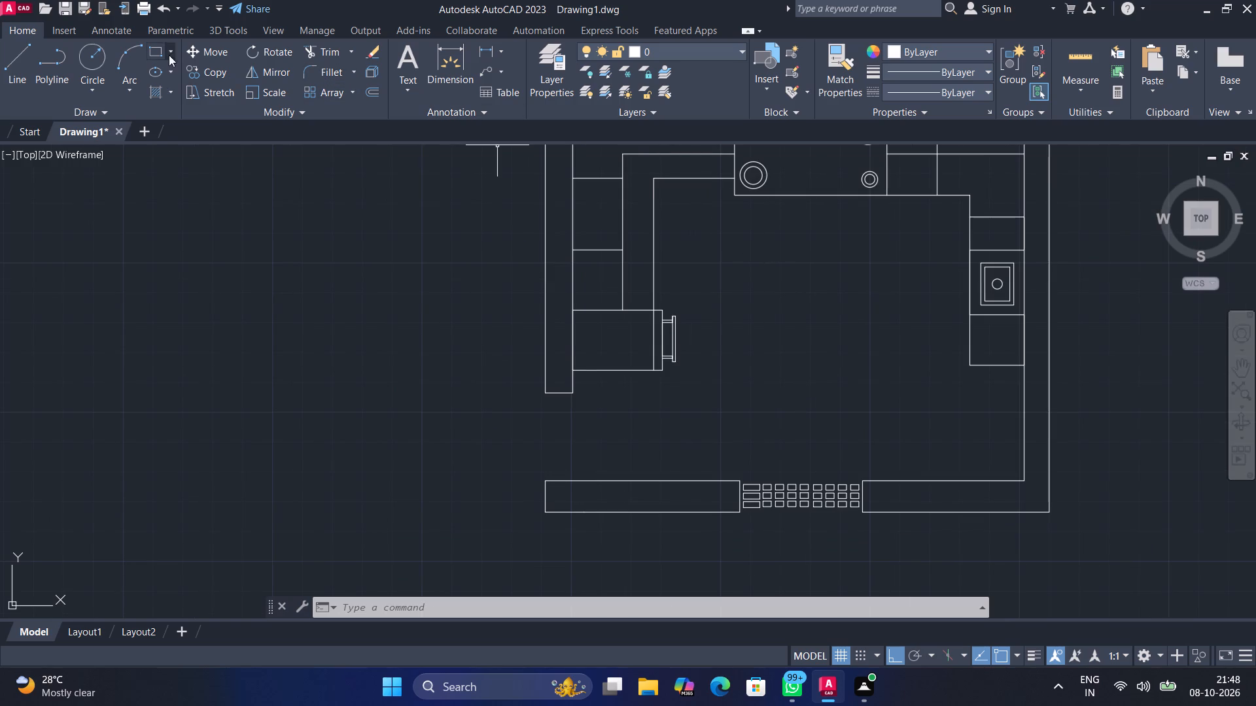
pyautogui.click(155, 95)
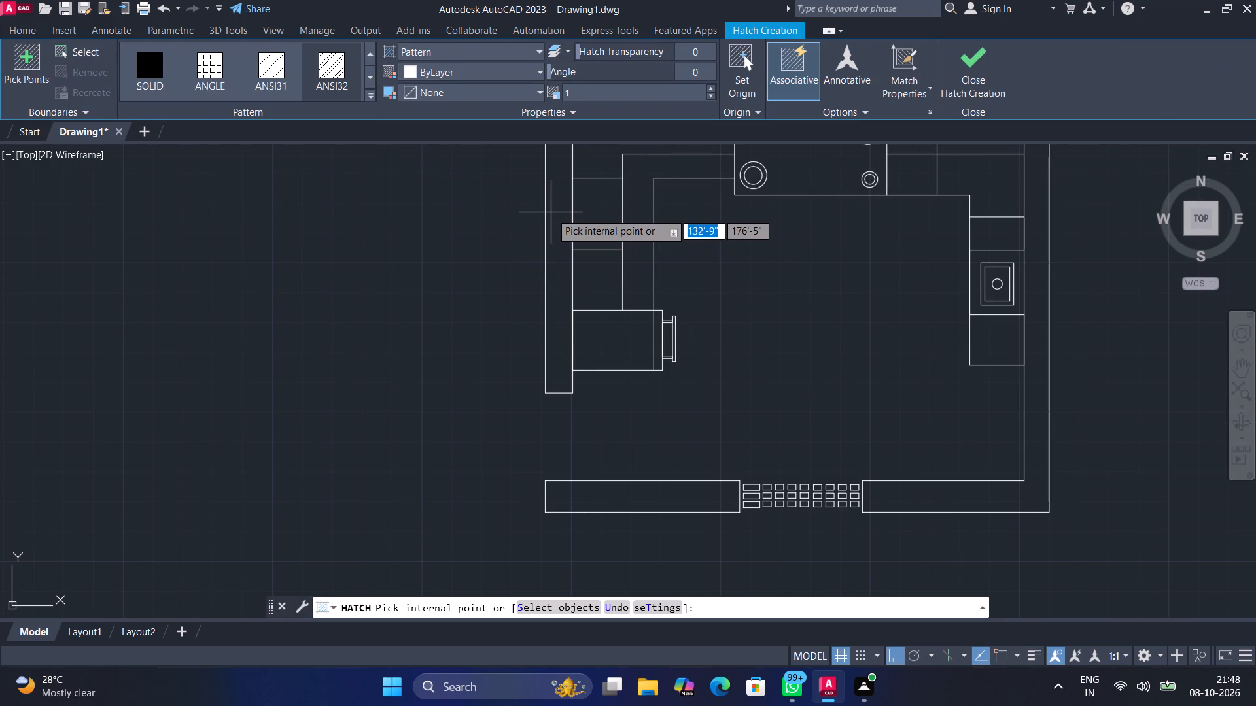
pyautogui.click(280, 65)
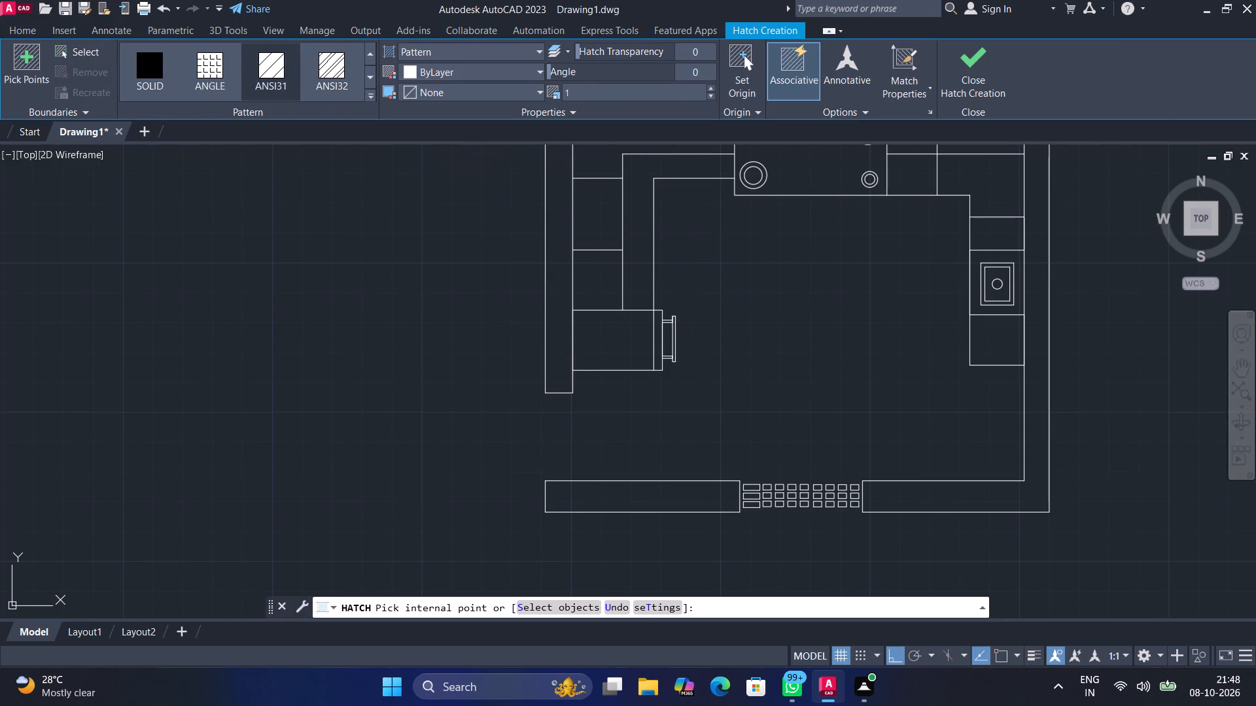
pyautogui.click(555, 249)
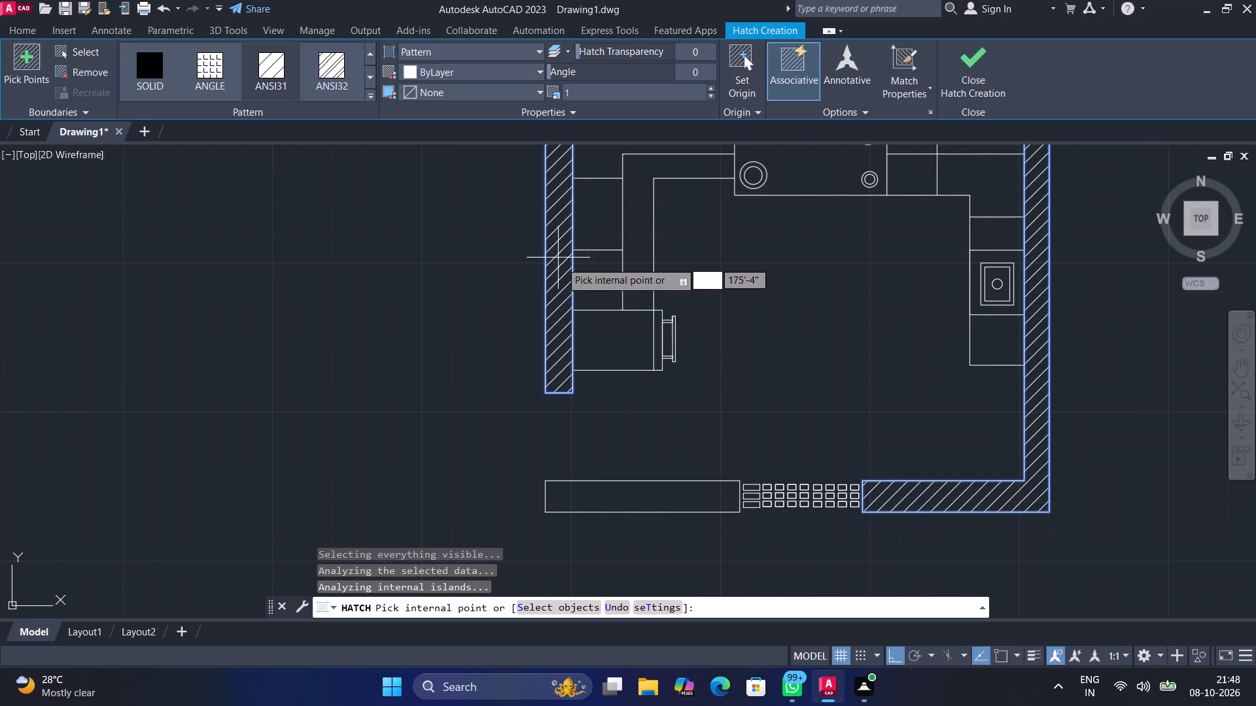
pyautogui.click(642, 501)
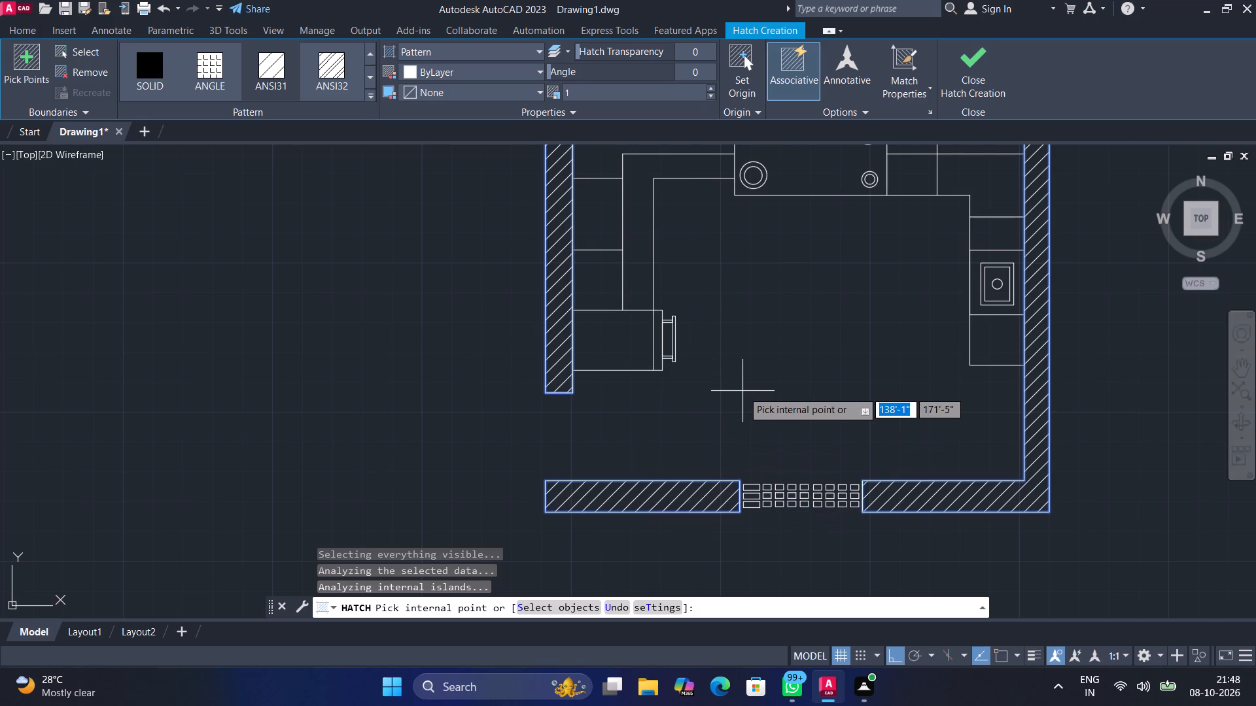
pyautogui.scroll(-1, 742, 391)
pyautogui.moveTo(742, 389); pyautogui.dragTo(739, 403, button='middle')
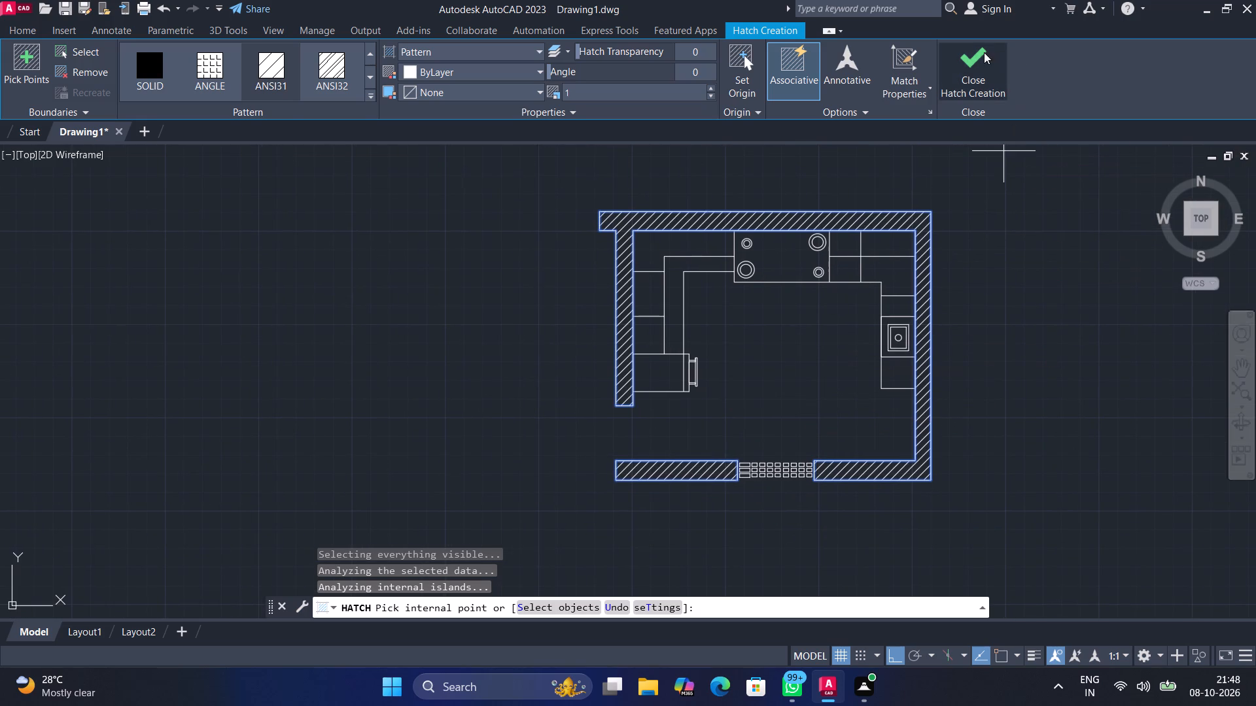
pyautogui.click(971, 59)
# Add a horizontal dimension above the top wall, from the point on its outer edge above the left counter to the outer right corner.
pyautogui.scroll(2, 765, 272)
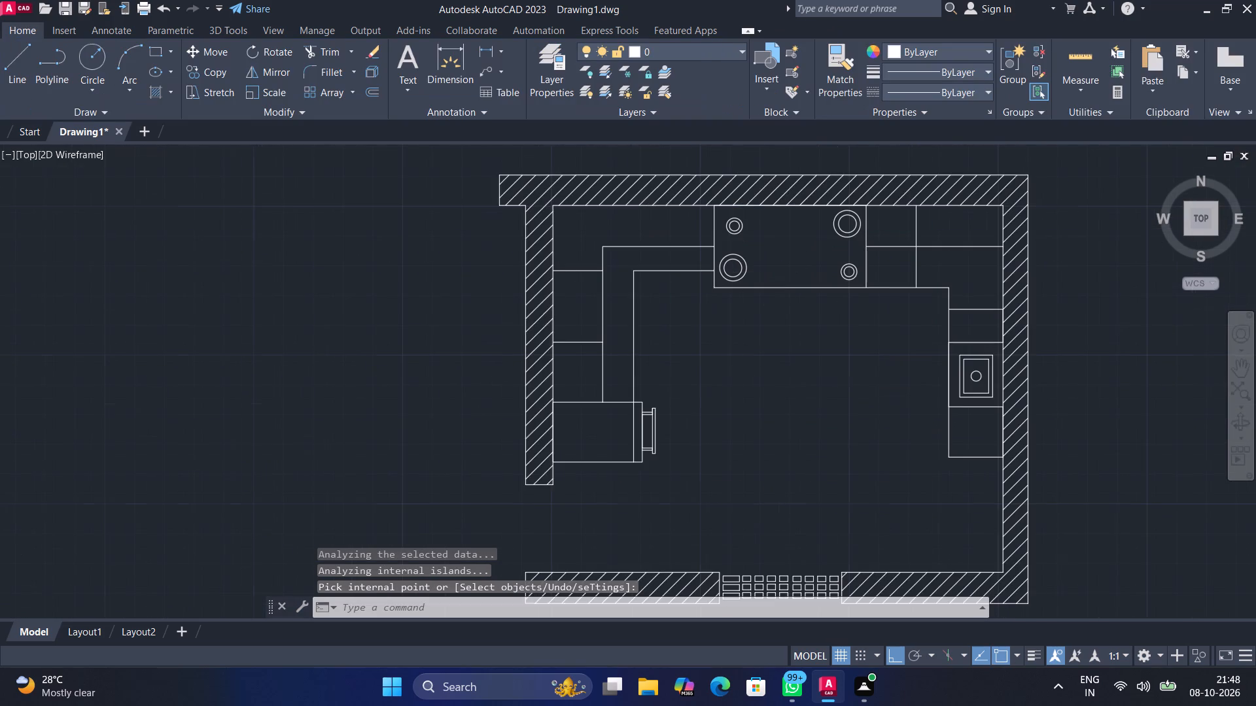
pyautogui.scroll(-2, 765, 273)
pyautogui.scroll(1, 755, 355)
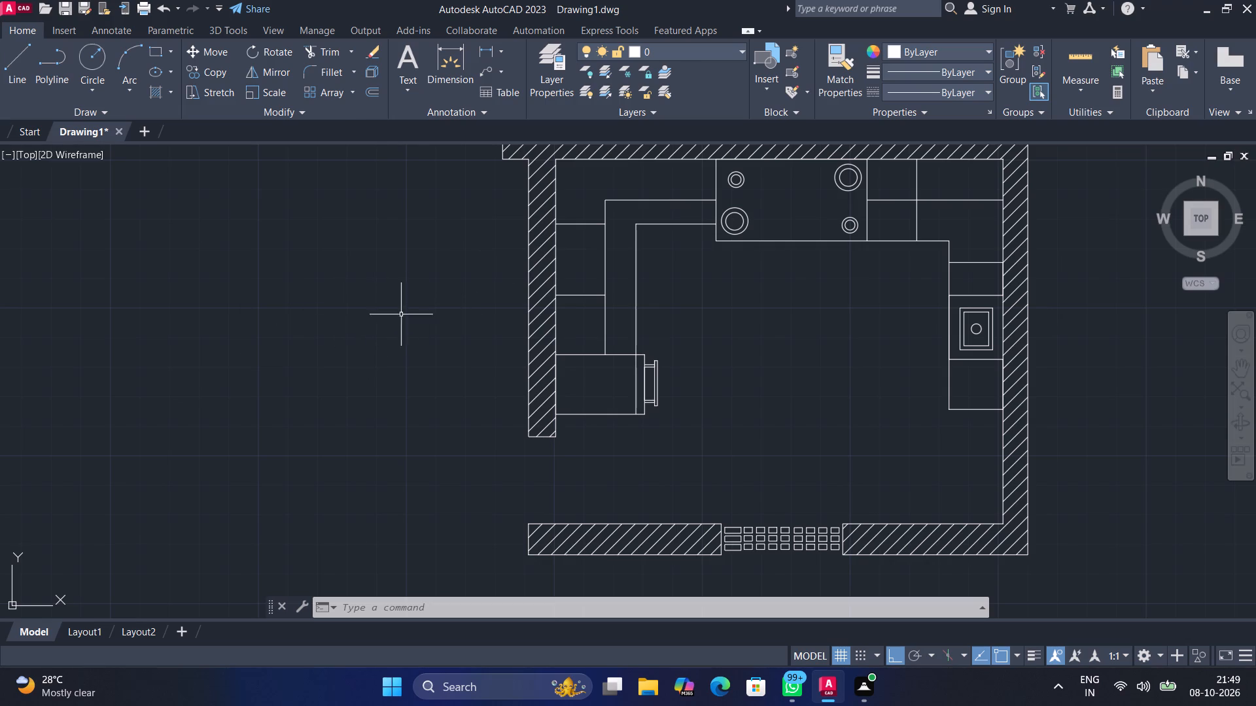
pyautogui.scroll(-1, 436, 309)
pyautogui.moveTo(436, 308); pyautogui.dragTo(428, 331, button='middle')
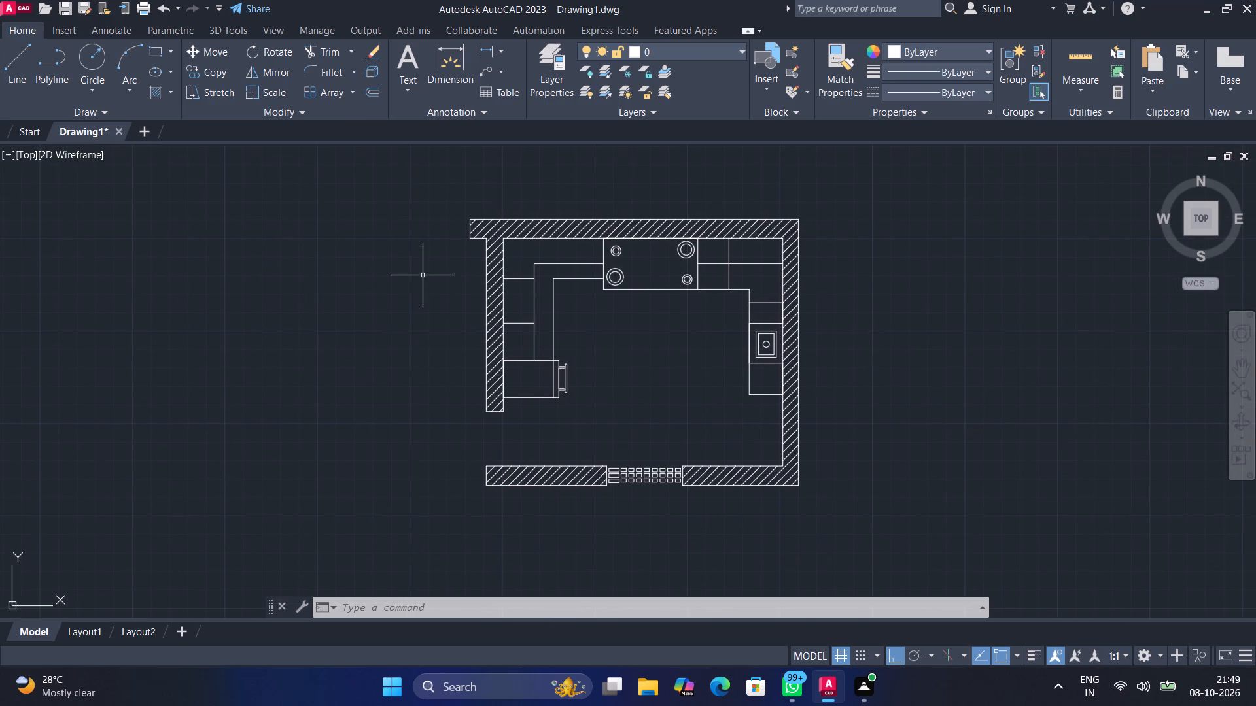
pyautogui.scroll(1, 419, 262)
pyautogui.moveTo(415, 263); pyautogui.dragTo(241, 337, button='middle')
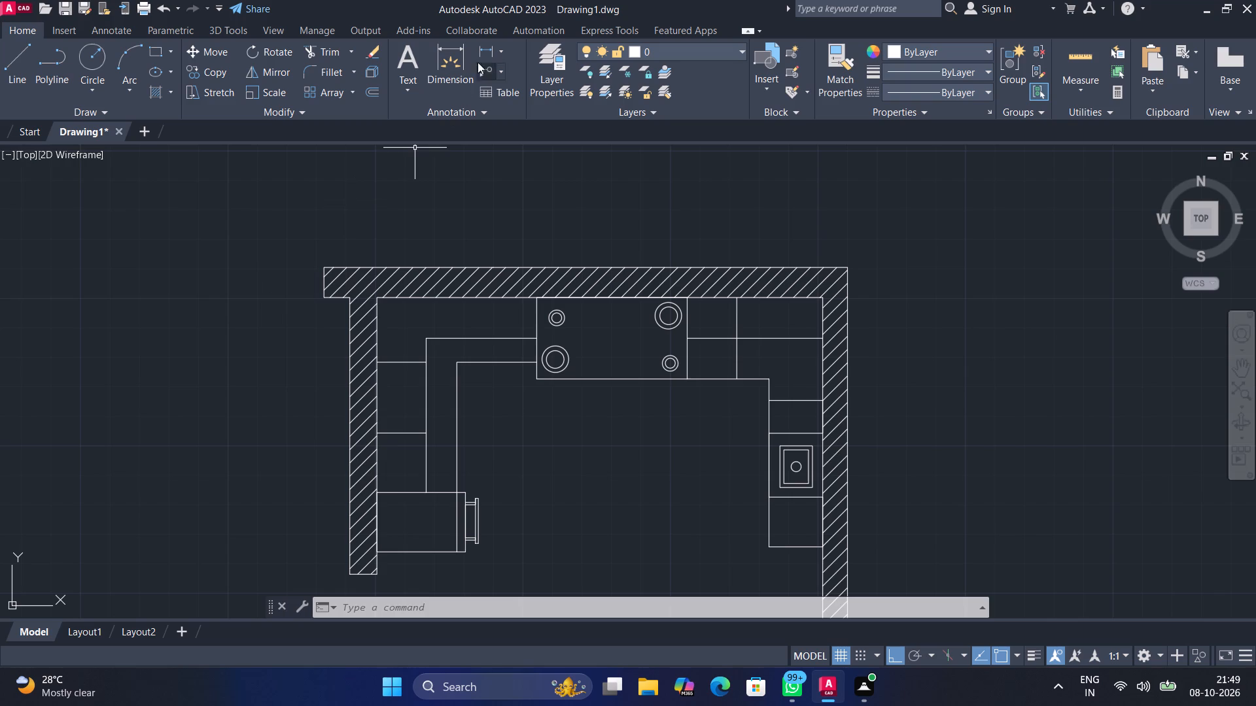
pyautogui.click(457, 61)
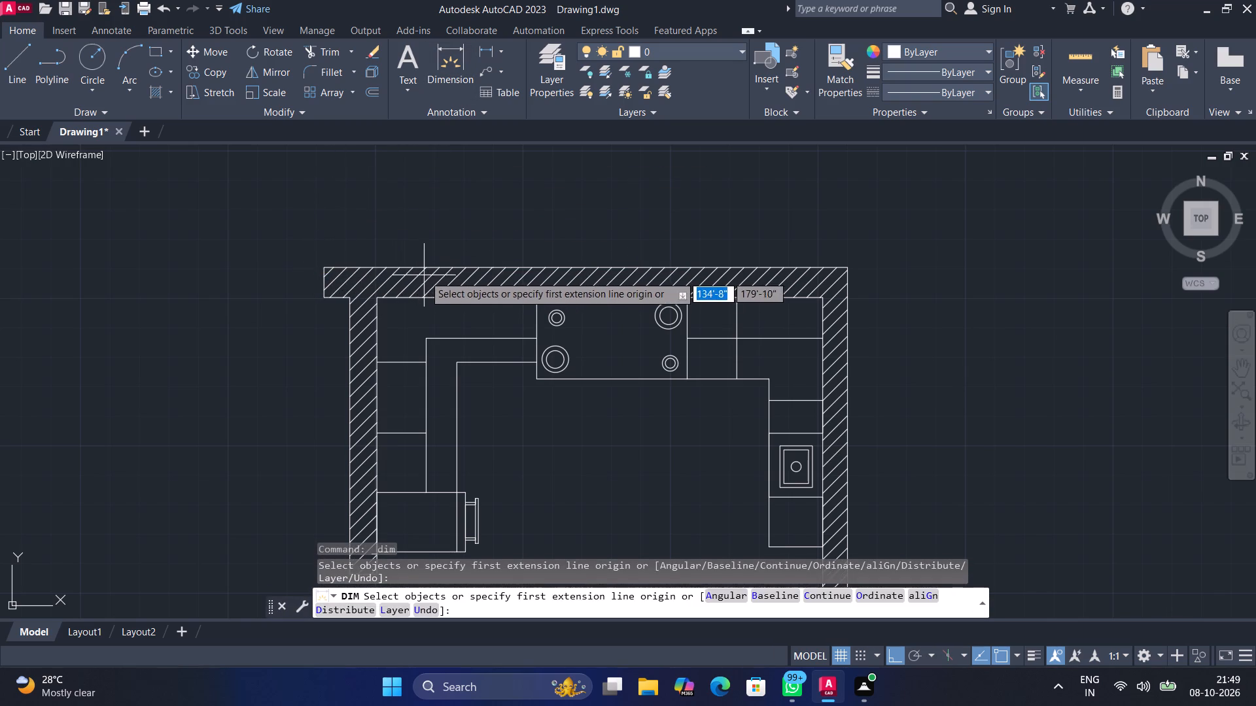
pyautogui.click(497, 263)
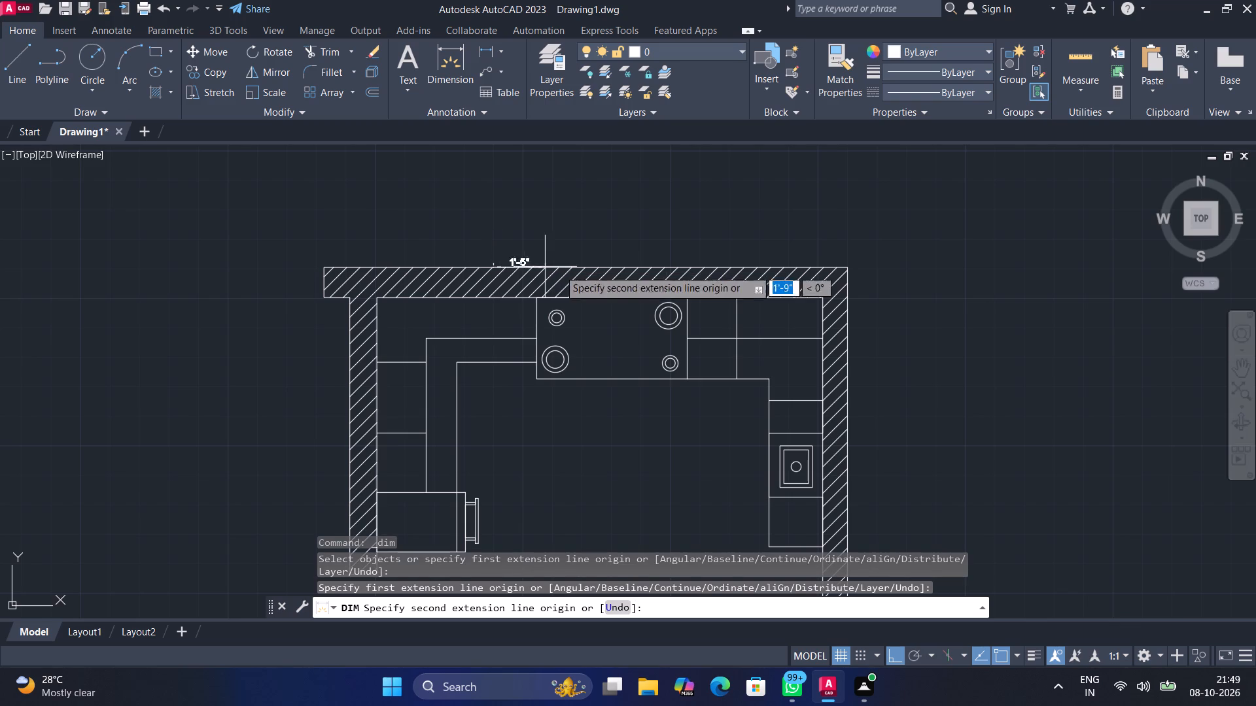
pyautogui.click(846, 269)
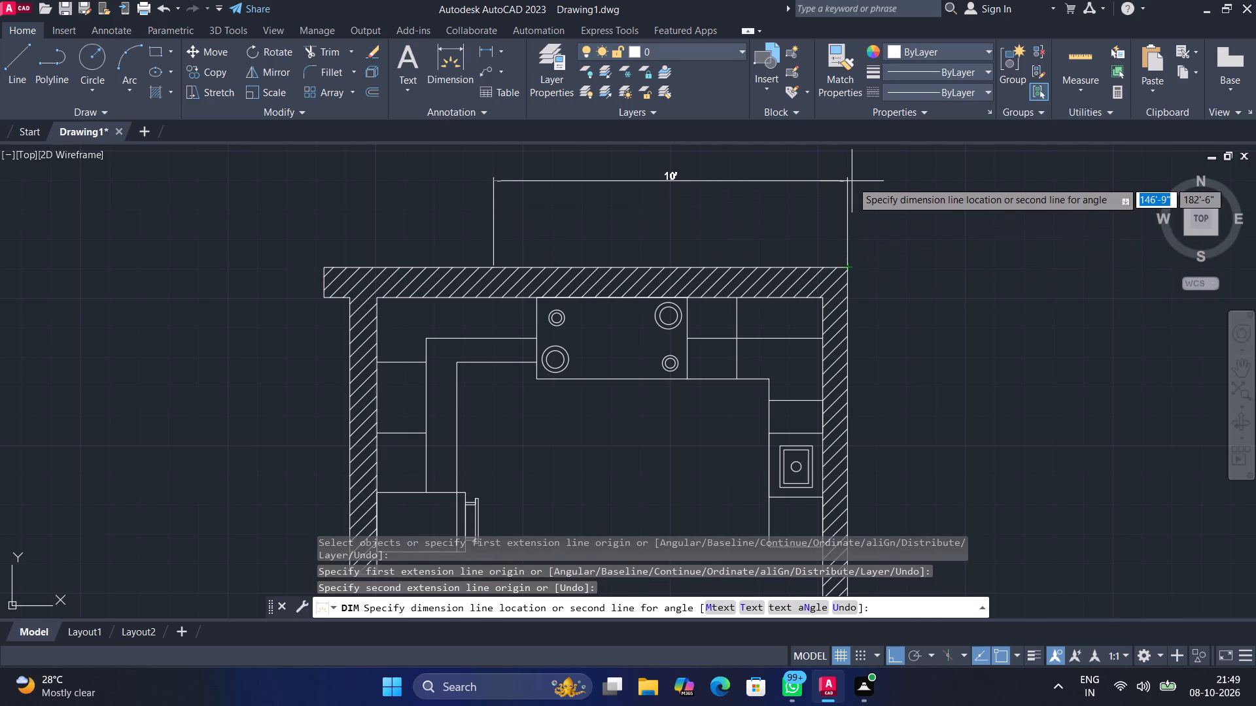
pyautogui.click(852, 181)
# Add a vertical dimension outside the right wall, from its top outer corner to its bottom outer corner.
pyautogui.scroll(-1, 737, 236)
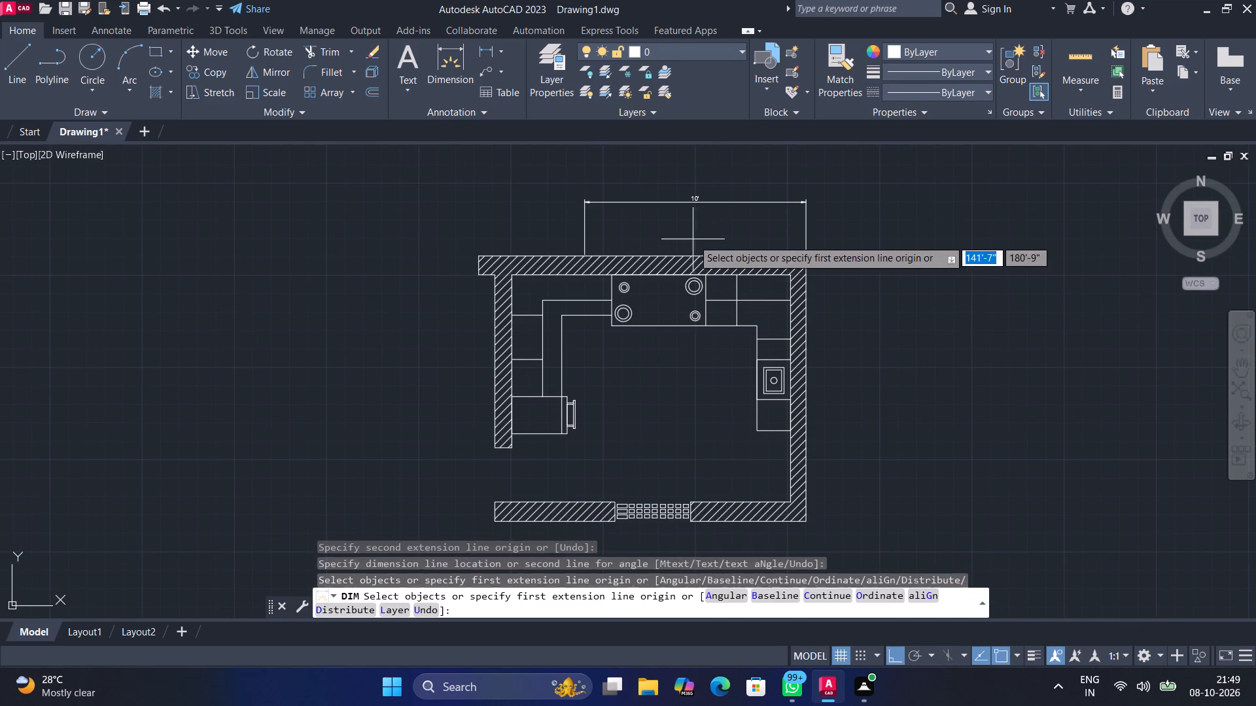
pyautogui.click(449, 60)
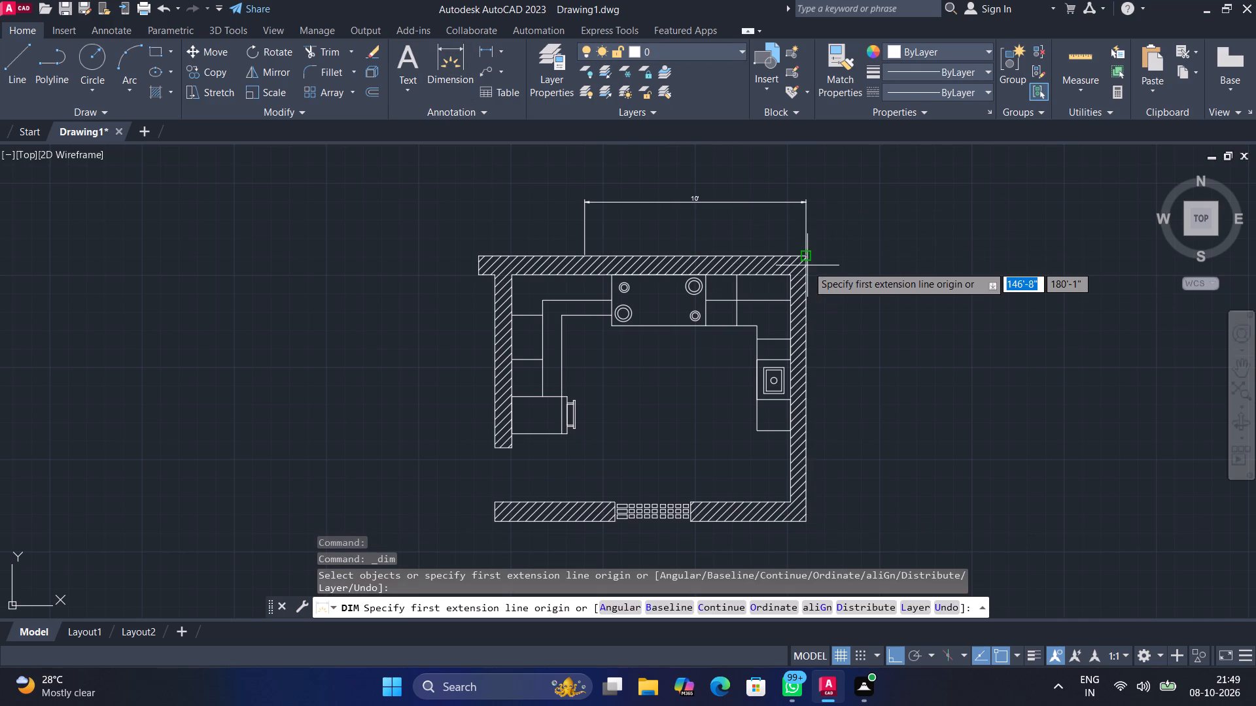
pyautogui.click(808, 259)
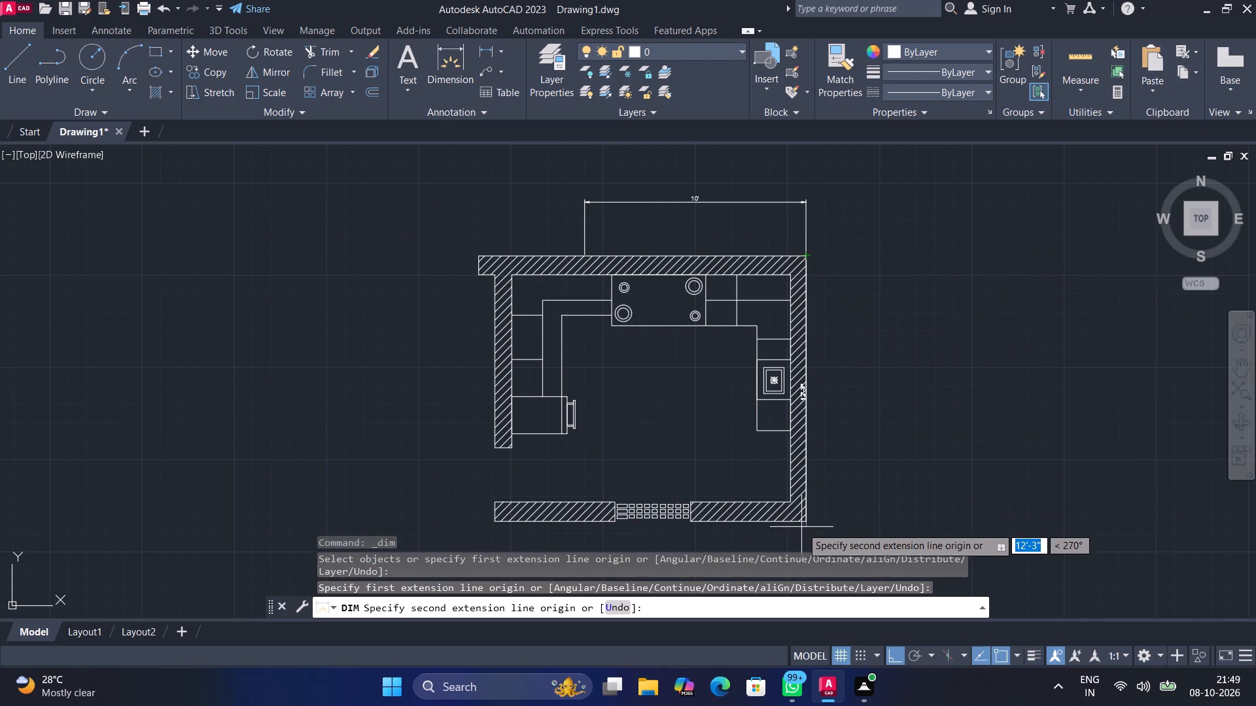
pyautogui.click(807, 521)
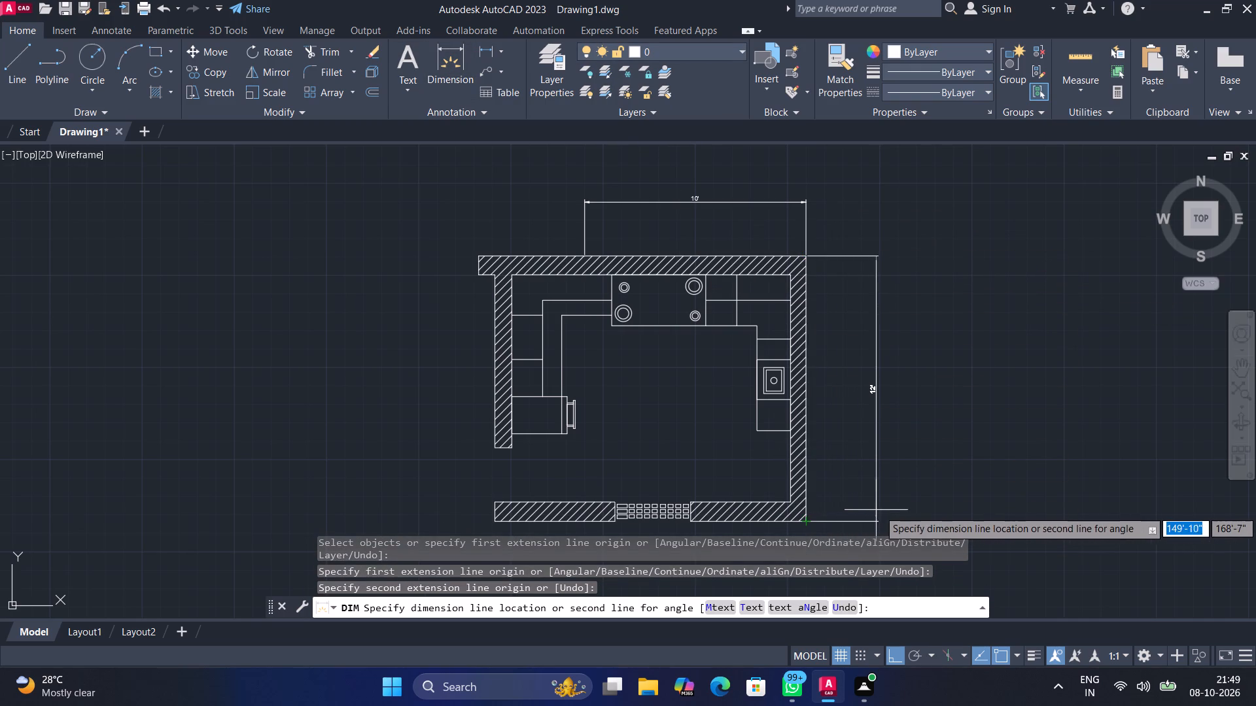
pyautogui.click(901, 503)
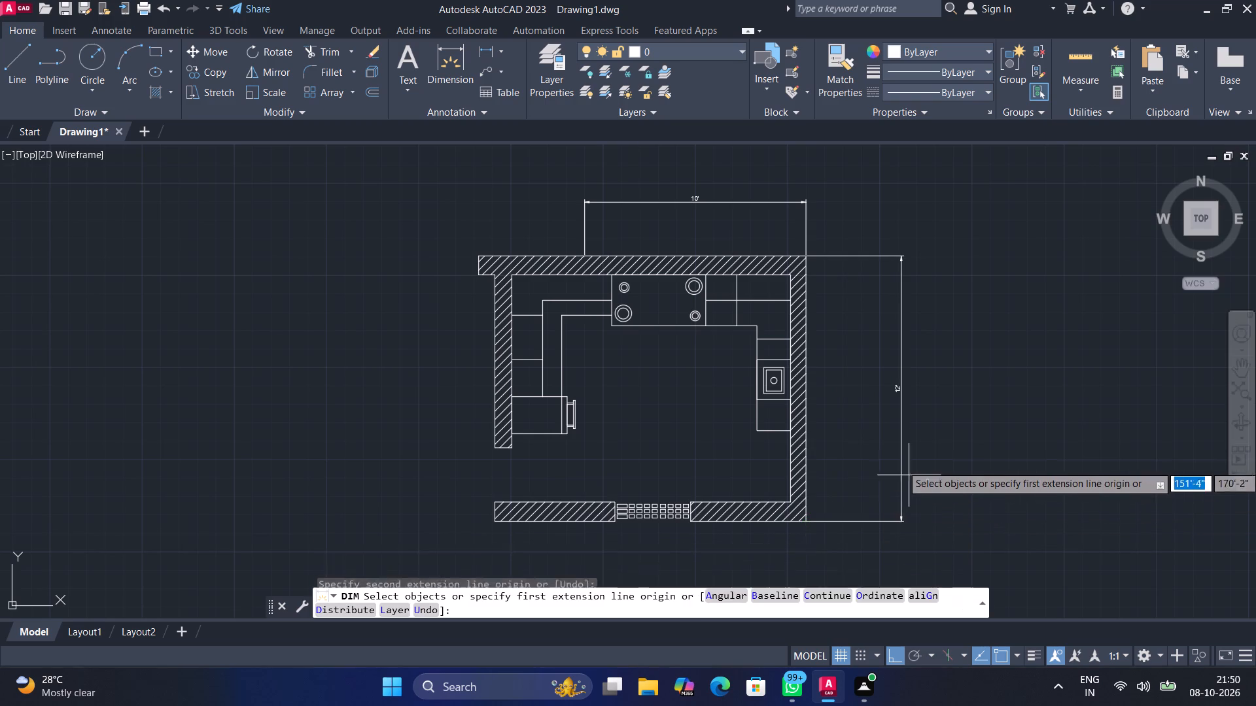
# Remove the horizontal dimension above the top wall with the Trim command.
pyautogui.scroll(2, 911, 454)
pyautogui.scroll(-2, 911, 454)
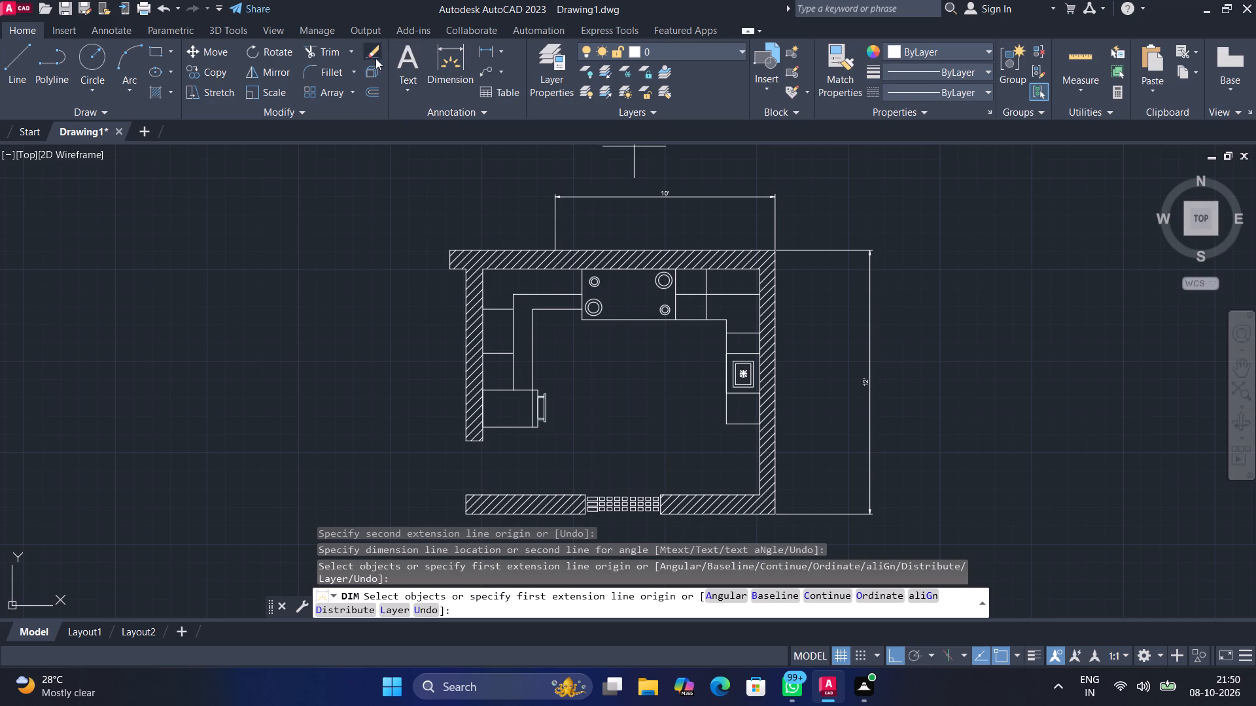
pyautogui.click(339, 56)
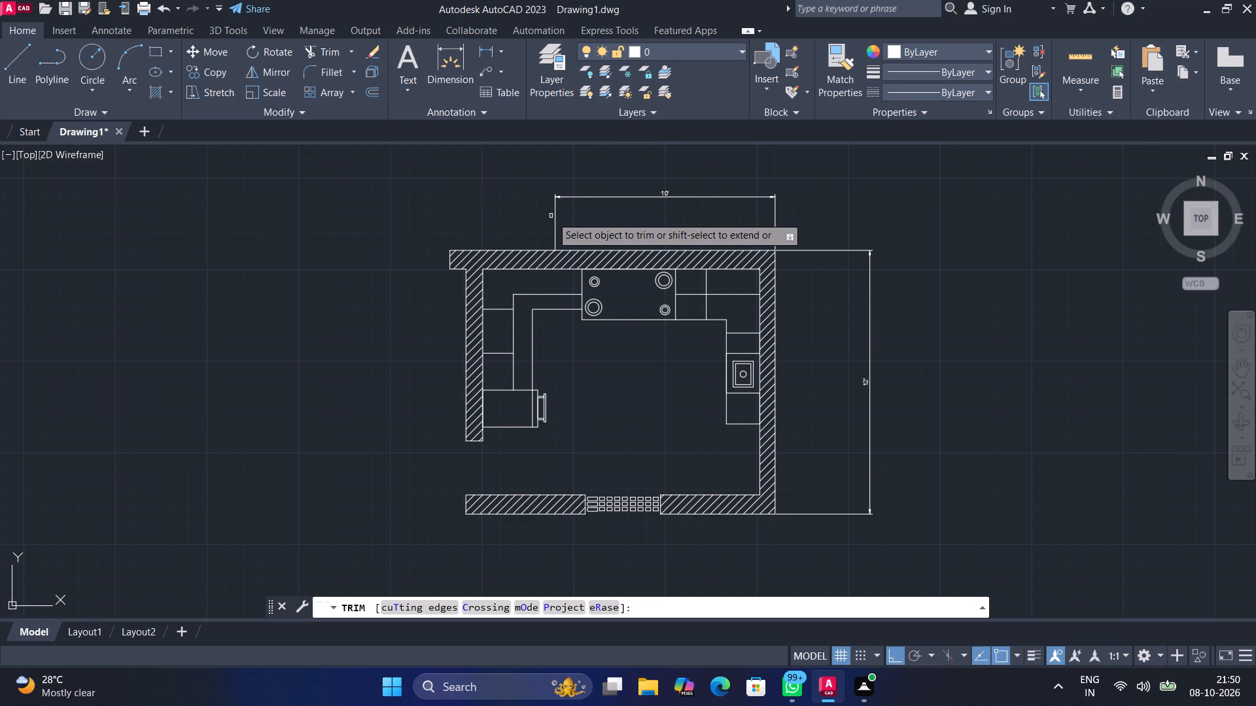
pyautogui.click(556, 220)
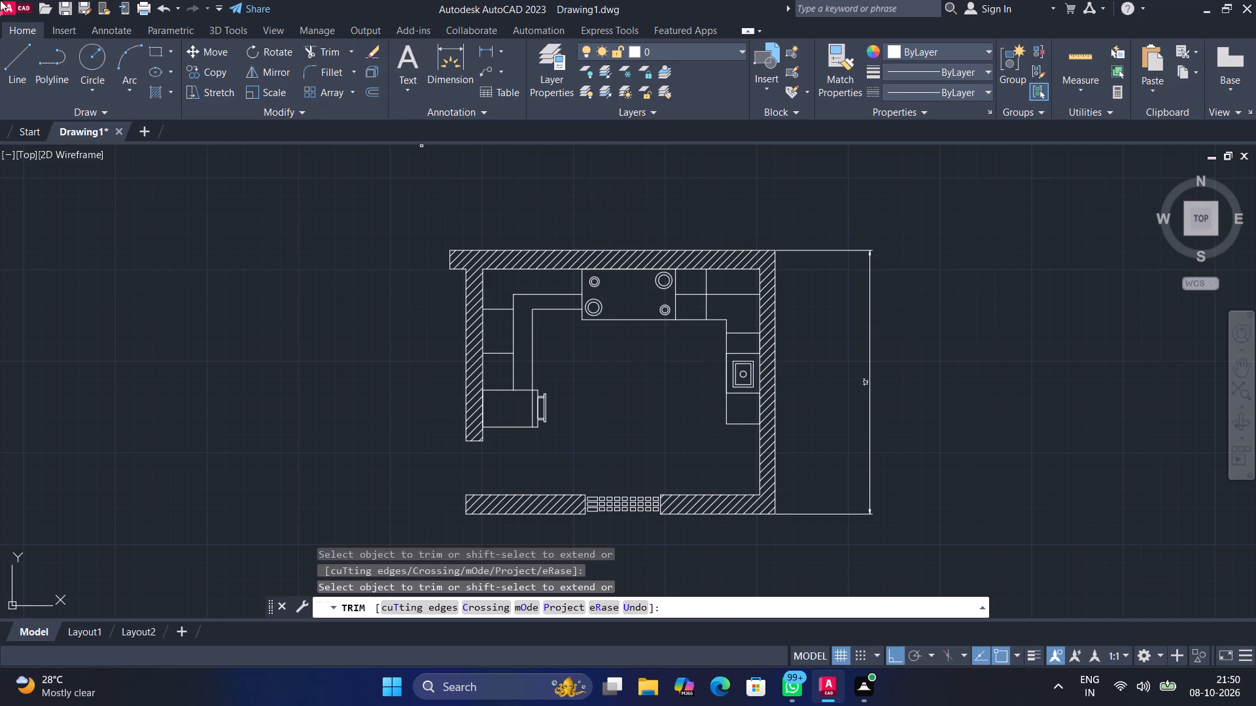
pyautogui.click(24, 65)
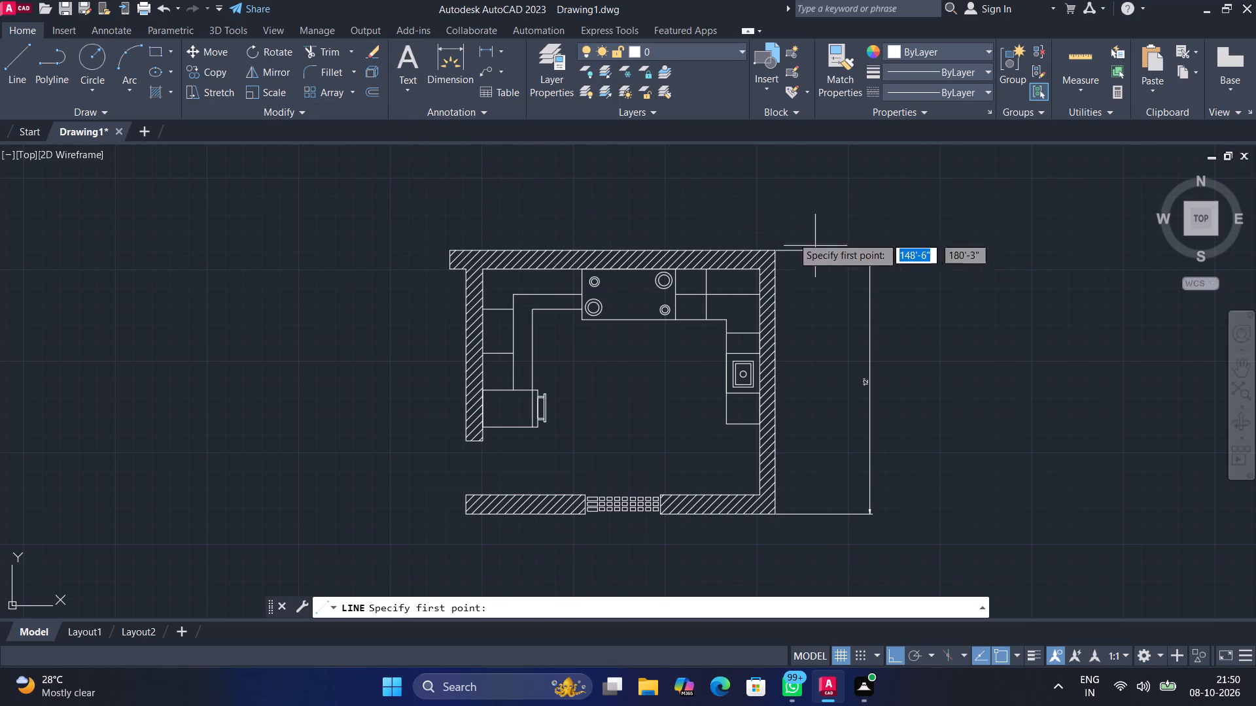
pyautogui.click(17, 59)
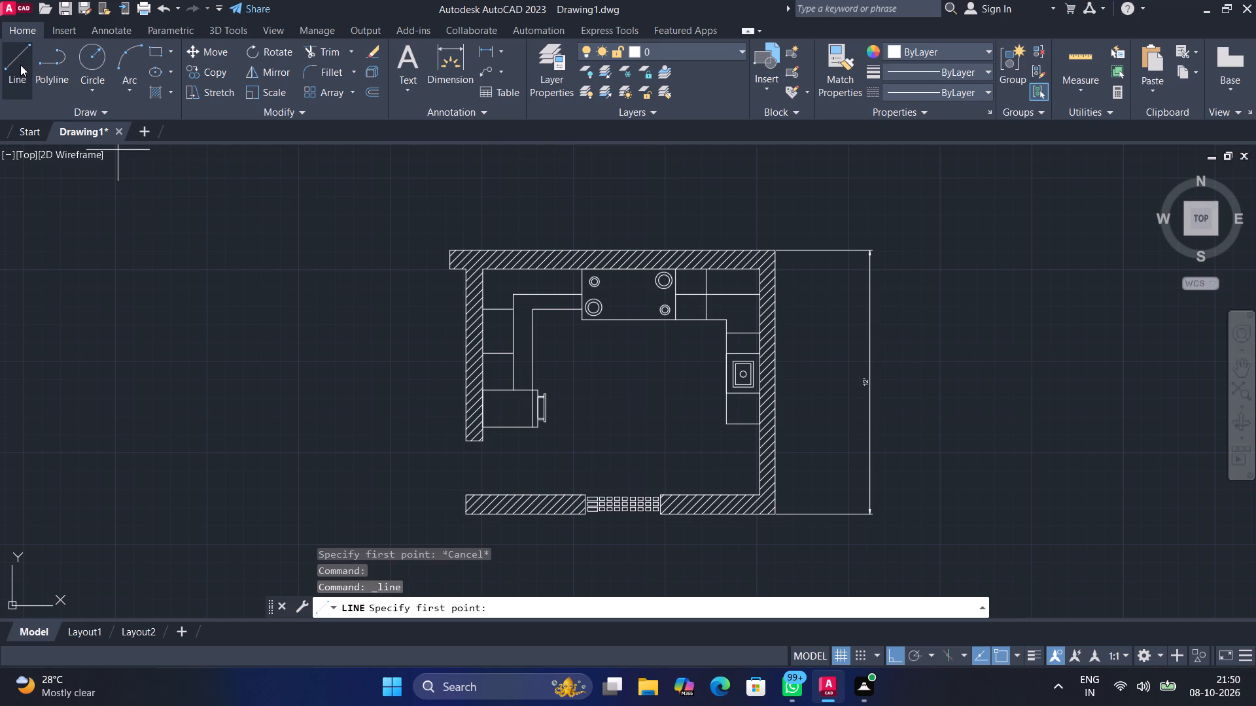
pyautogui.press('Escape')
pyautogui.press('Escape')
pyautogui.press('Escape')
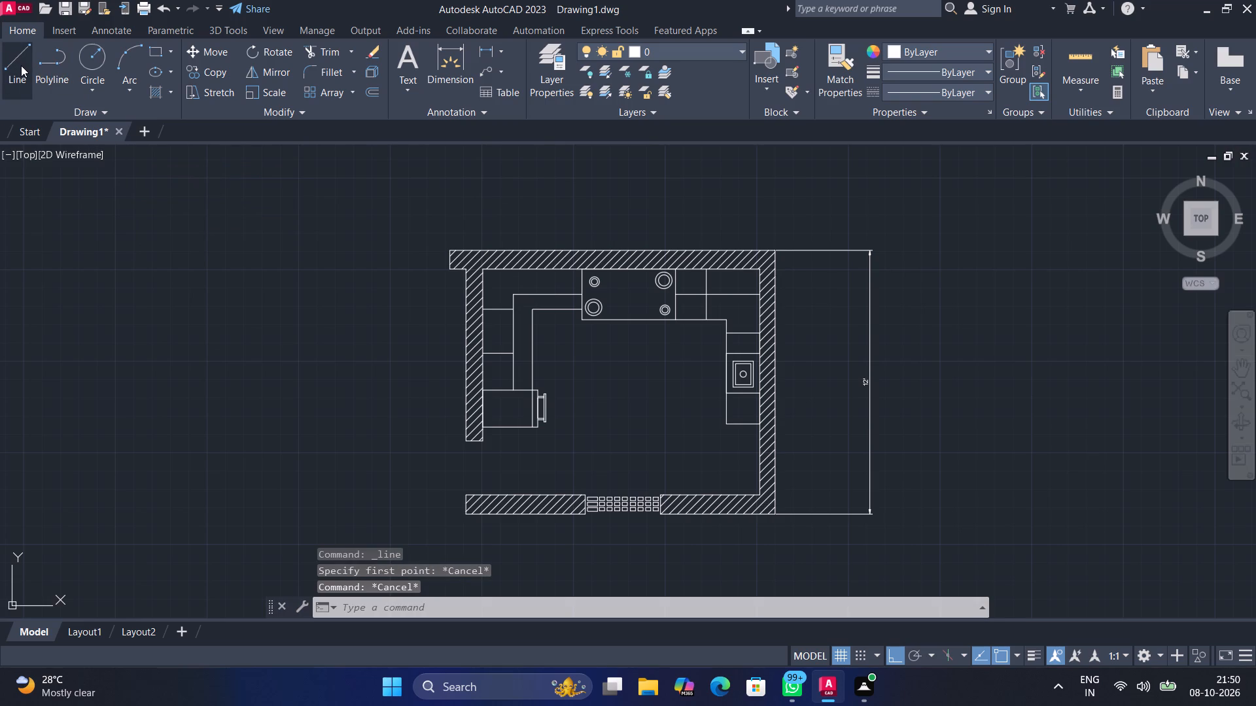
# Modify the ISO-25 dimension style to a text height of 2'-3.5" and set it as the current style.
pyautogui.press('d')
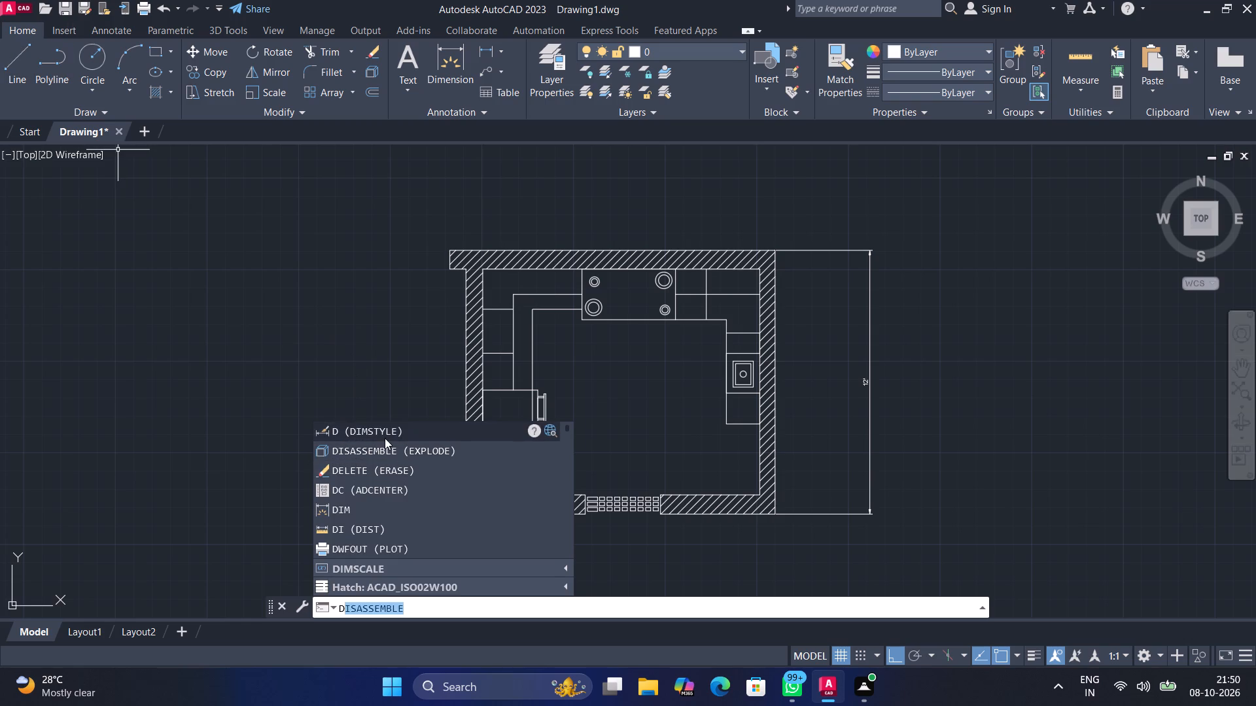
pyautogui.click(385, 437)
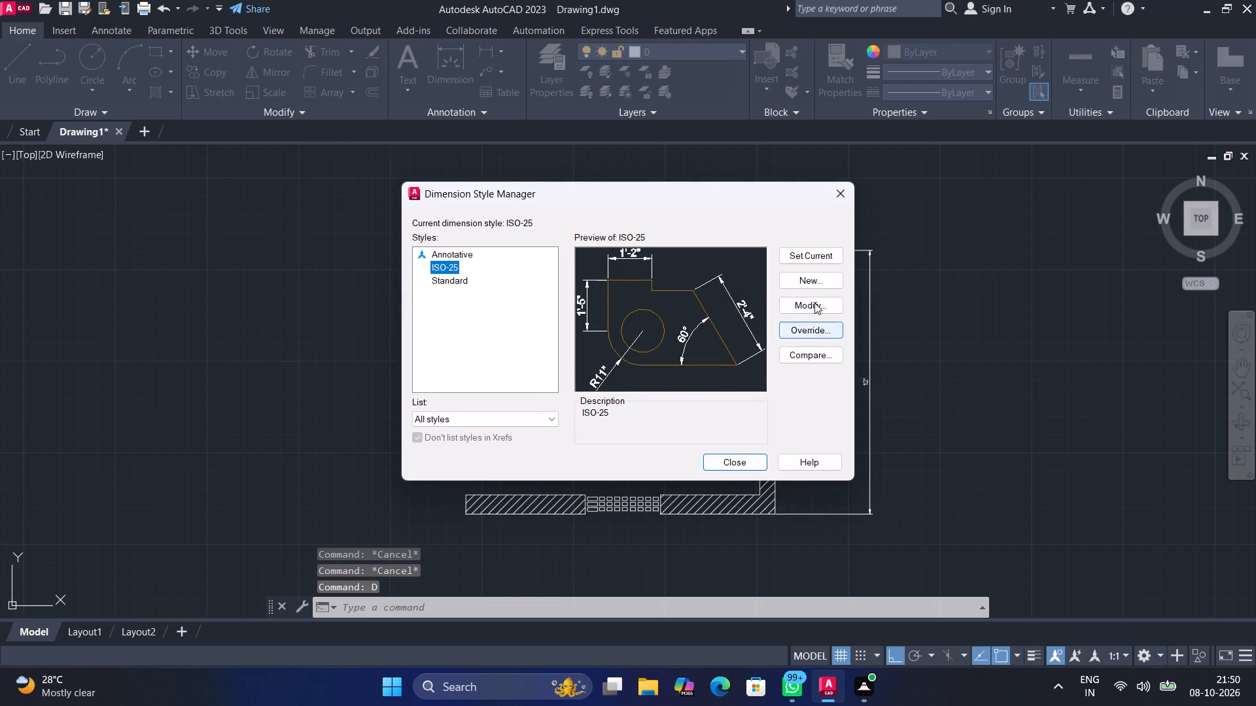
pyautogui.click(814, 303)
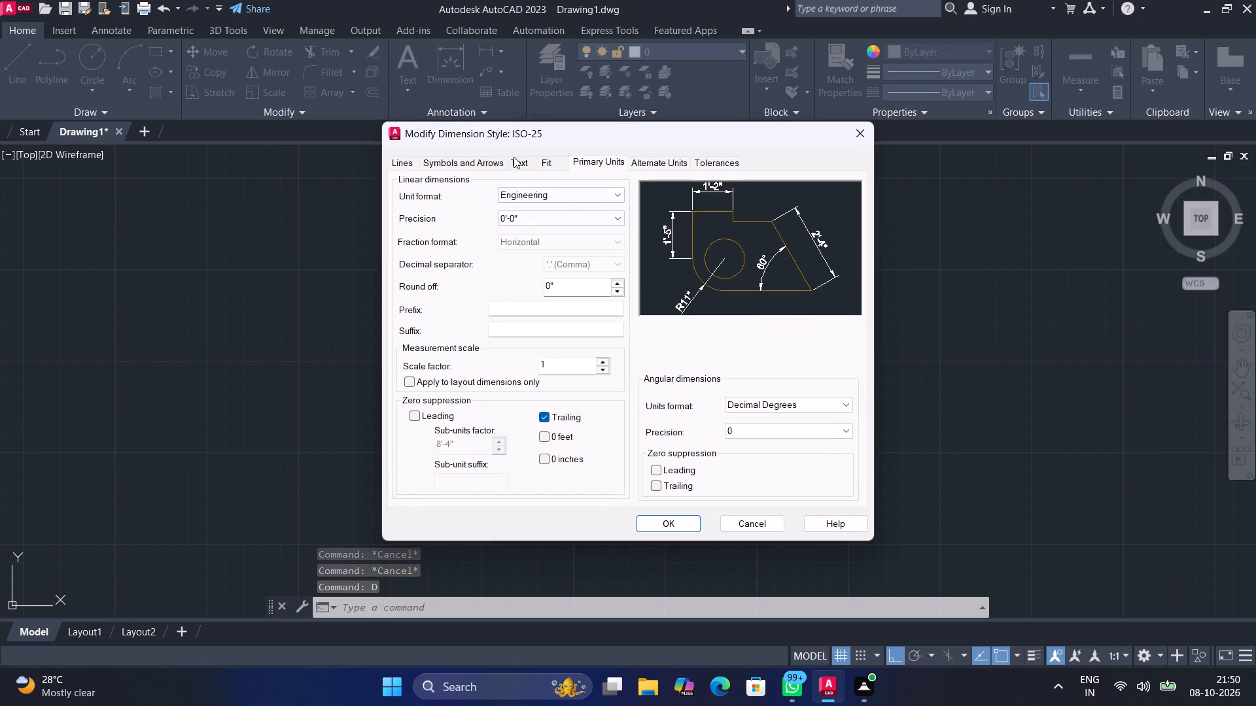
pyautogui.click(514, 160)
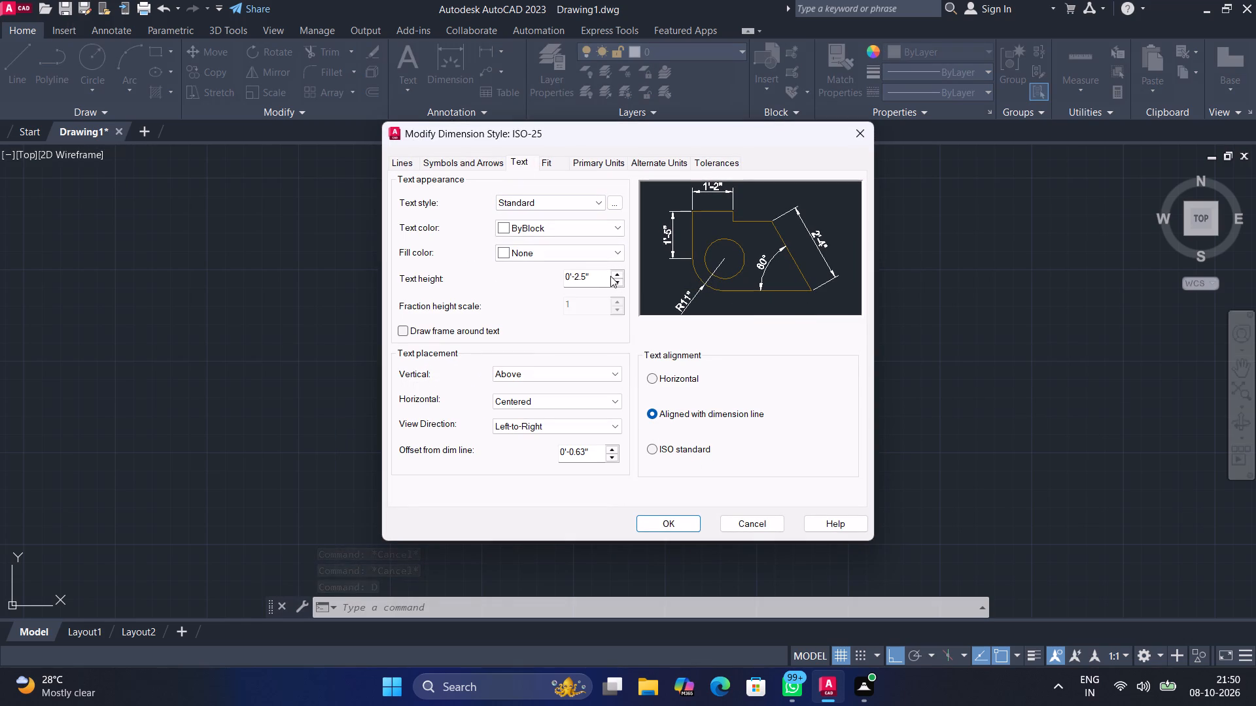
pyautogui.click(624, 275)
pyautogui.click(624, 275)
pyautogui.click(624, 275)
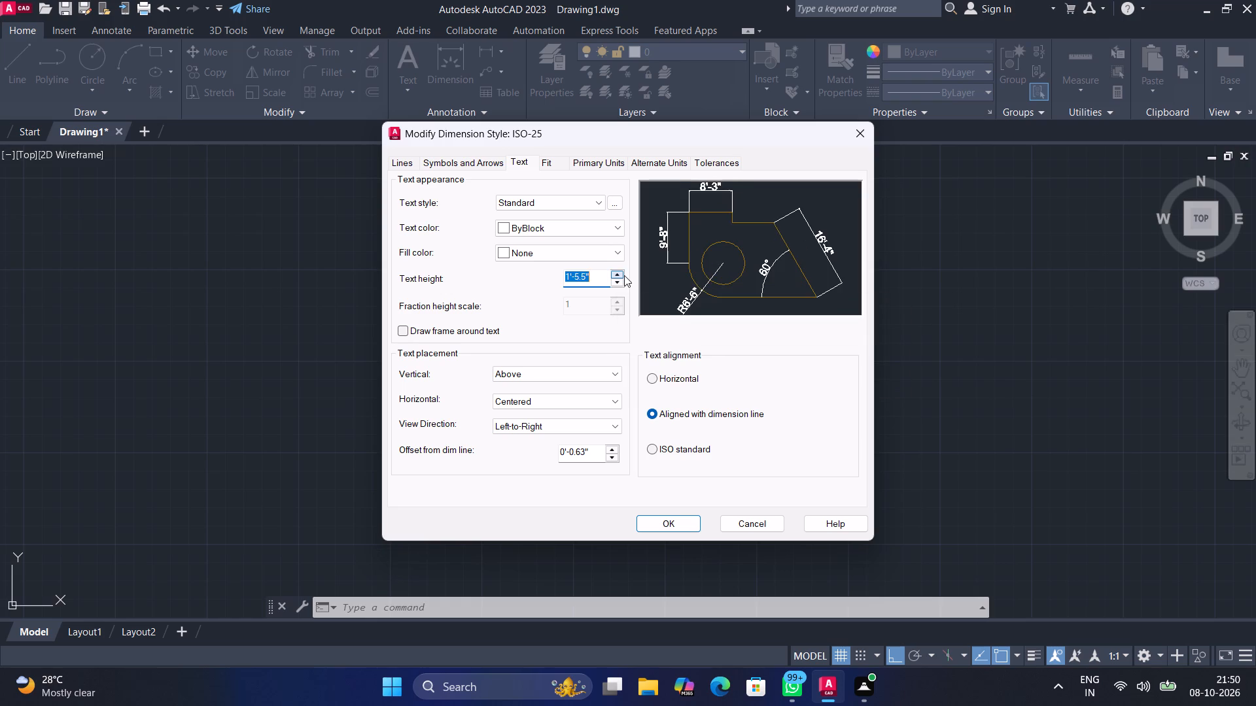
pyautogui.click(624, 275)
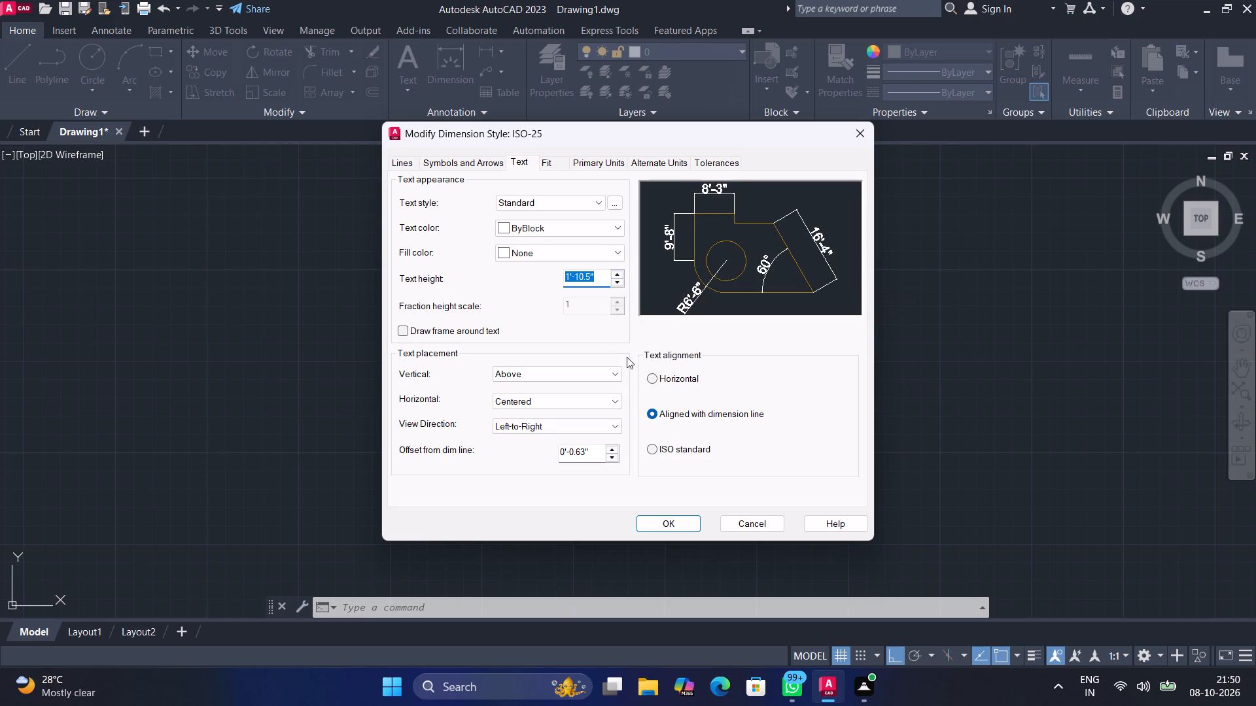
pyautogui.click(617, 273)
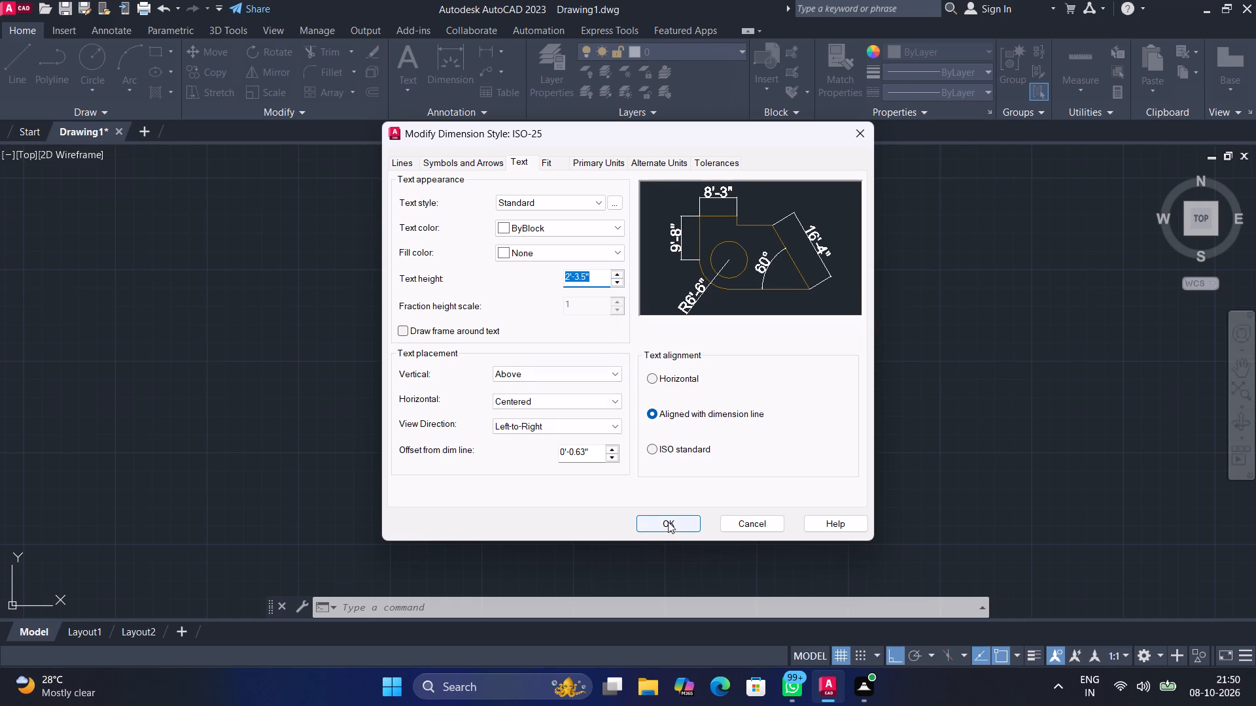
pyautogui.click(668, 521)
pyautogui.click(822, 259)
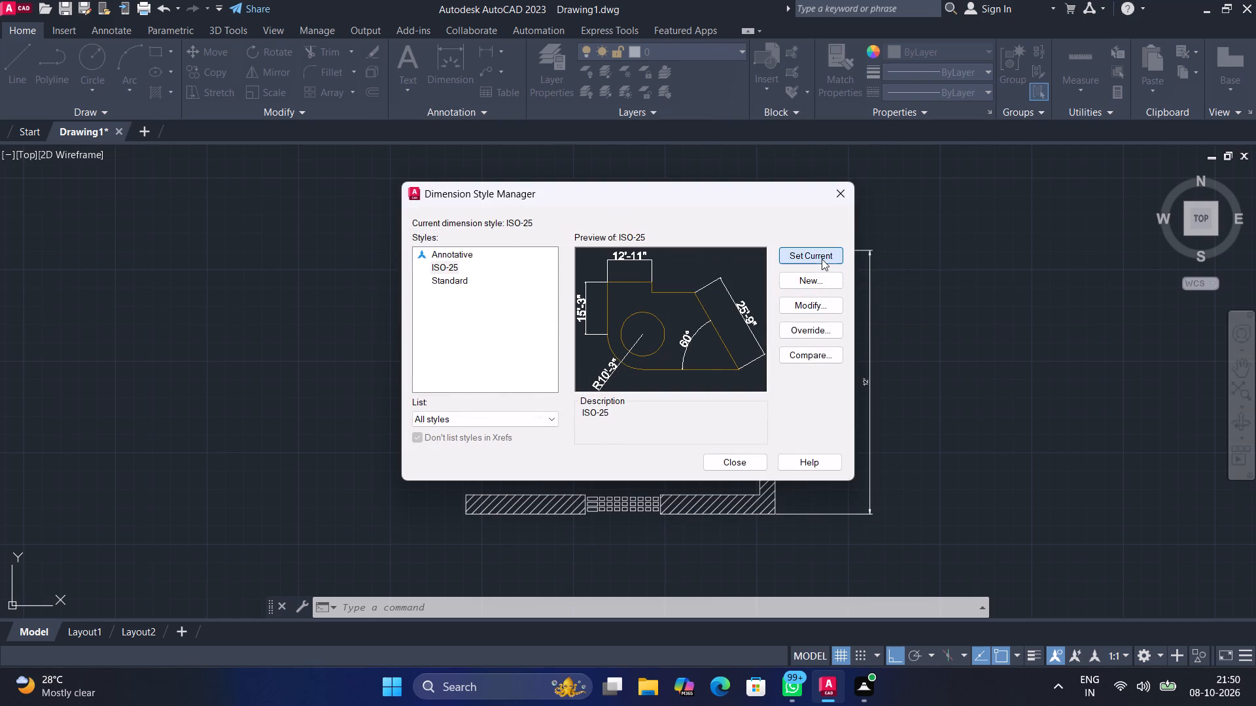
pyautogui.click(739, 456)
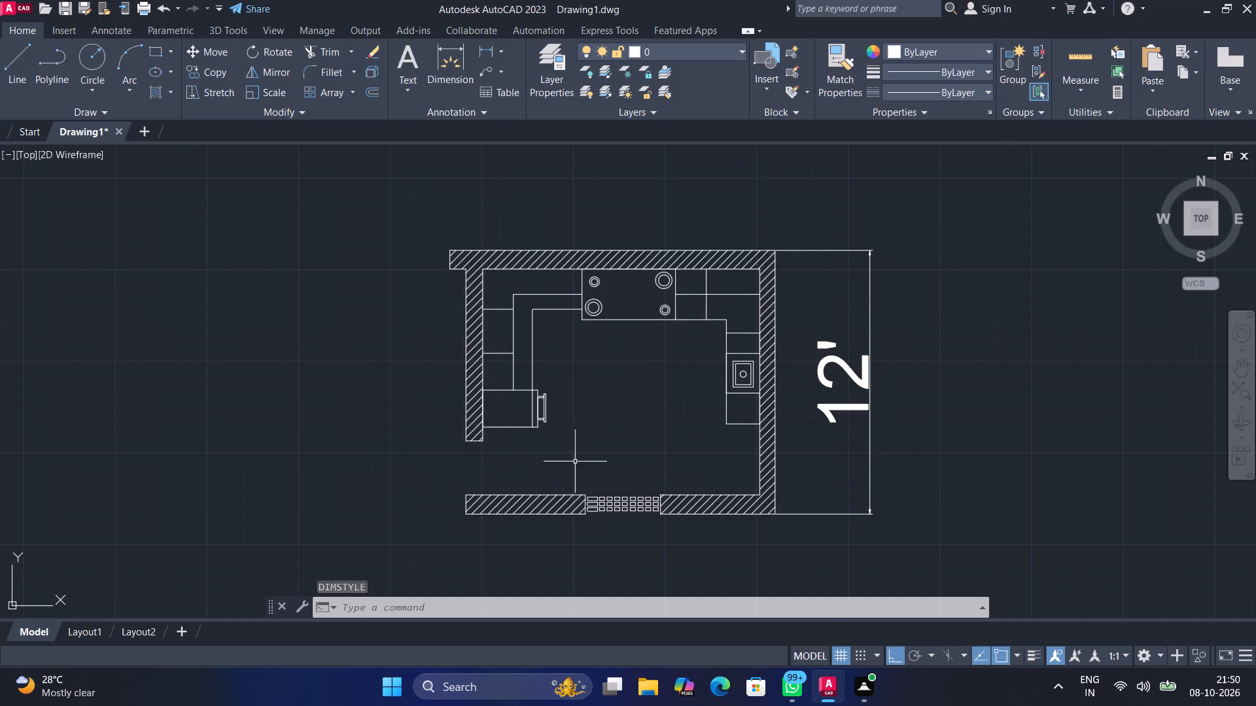
# Set the ISO-25 dimension style's text height to 1'-0.5" and make the style current.
pyautogui.scroll(1, 315, 423)
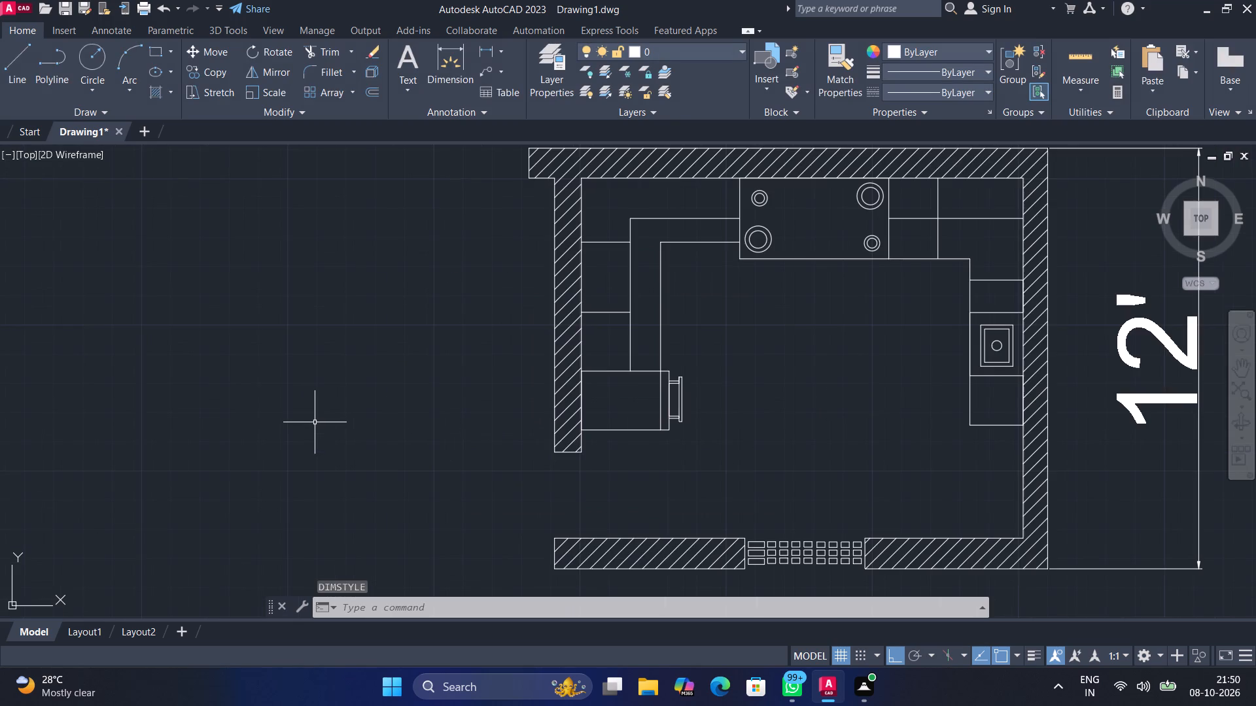
pyautogui.scroll(-1, 315, 422)
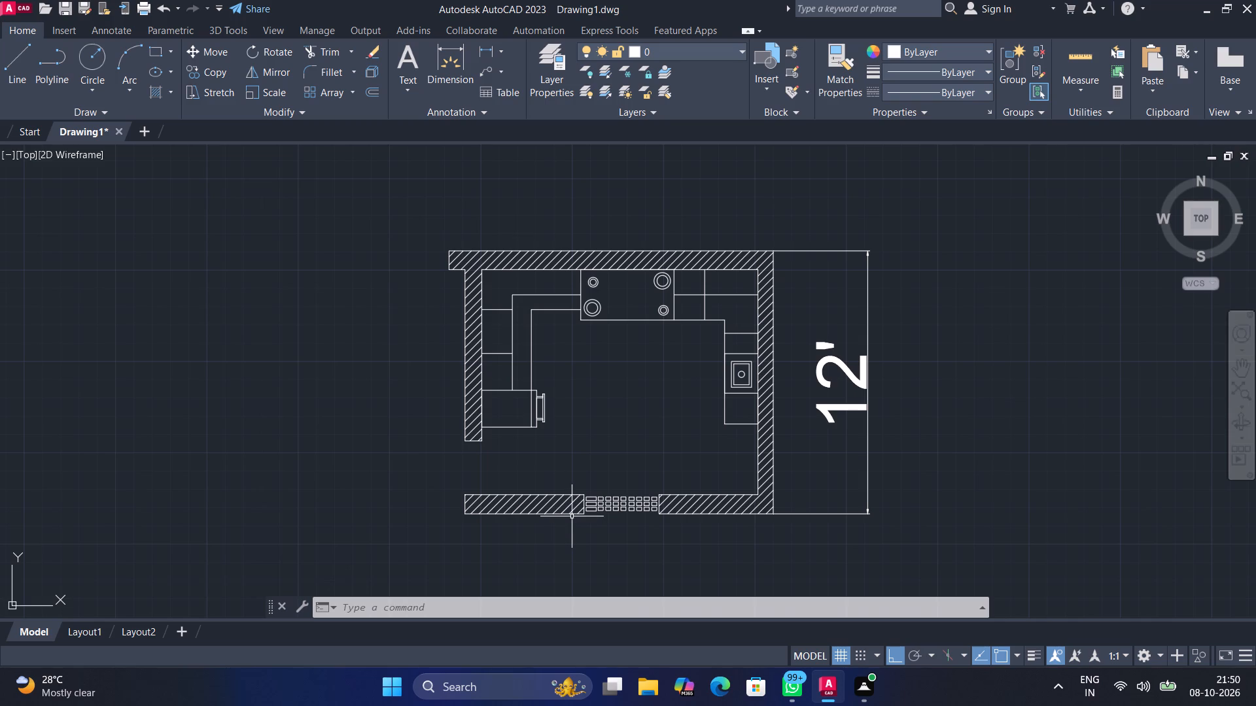
pyautogui.press('d')
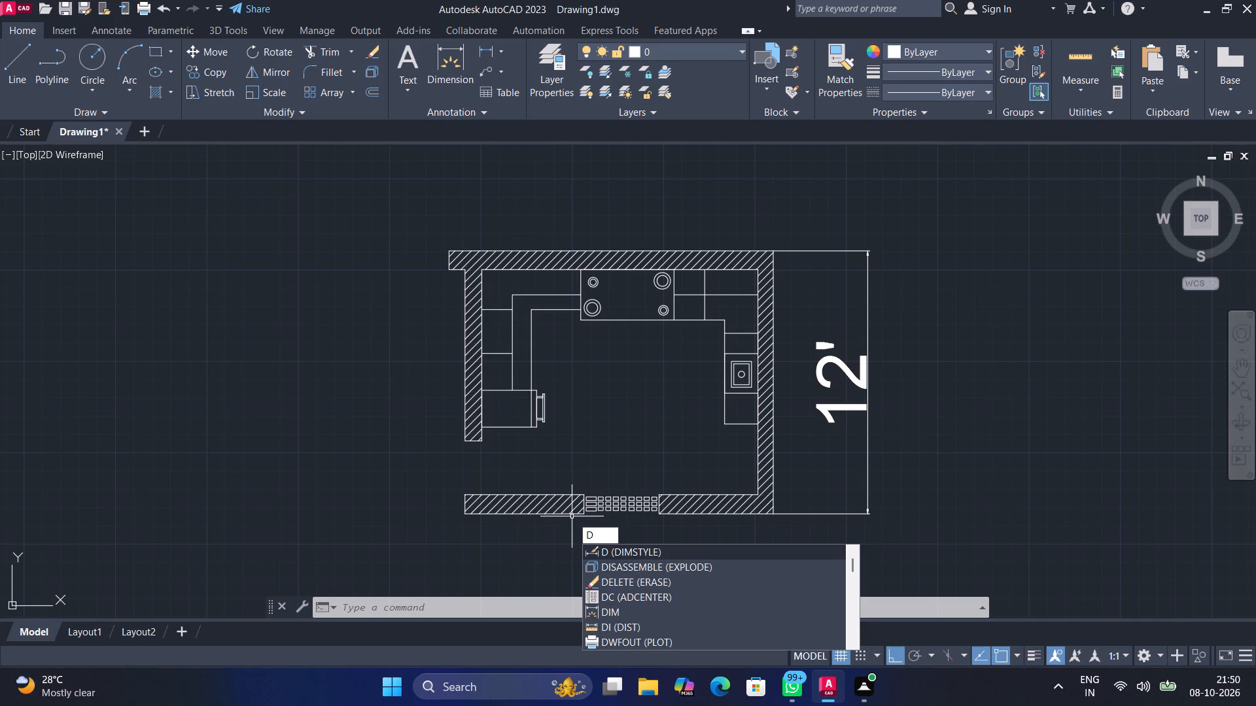
pyautogui.click(621, 551)
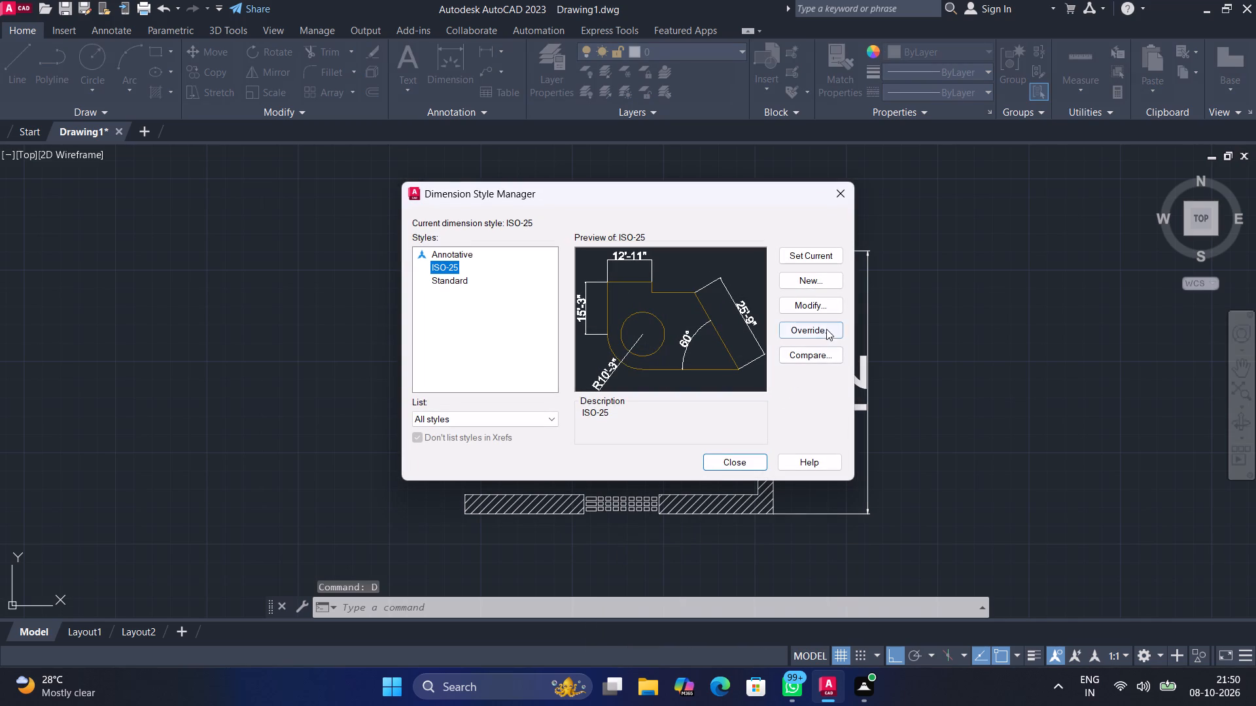
pyautogui.click(826, 303)
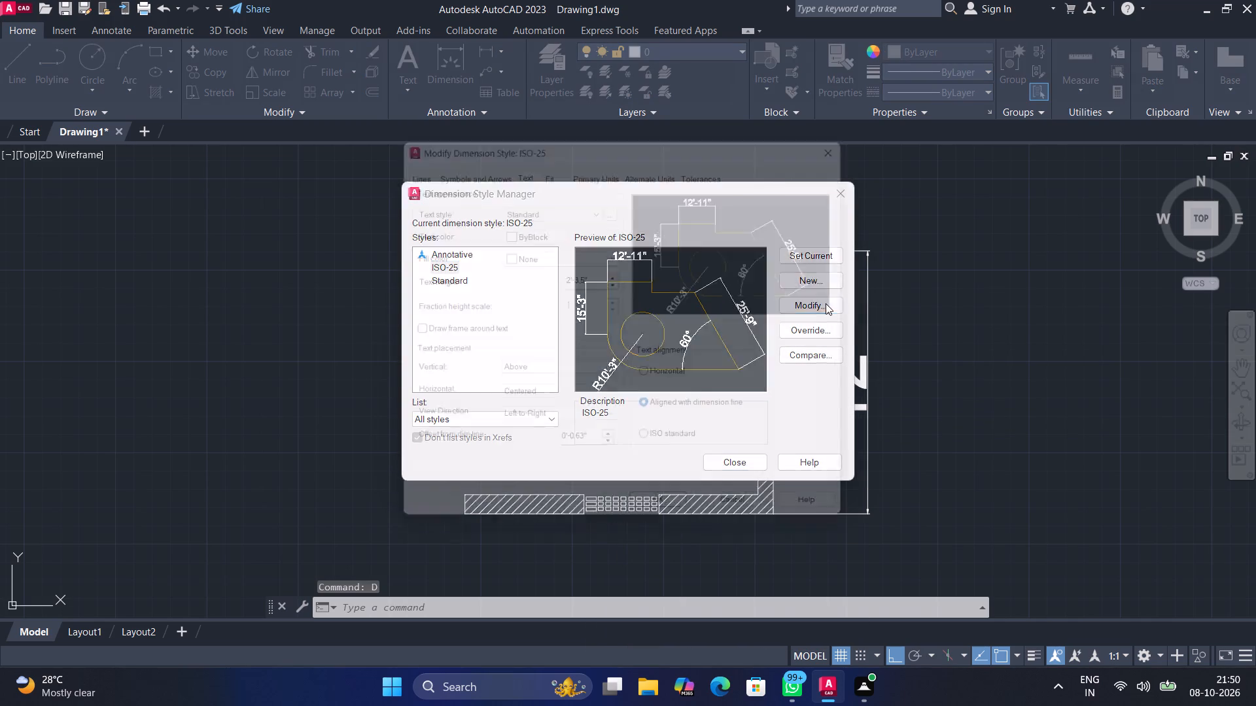
pyautogui.click(621, 286)
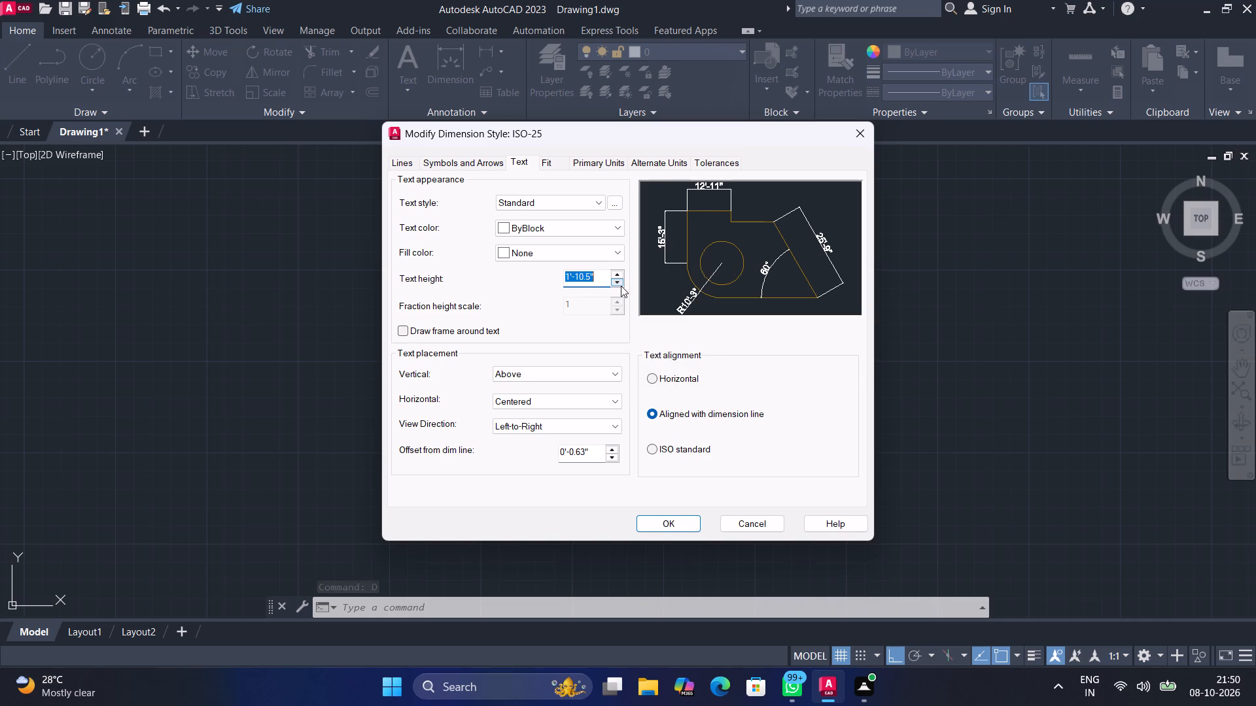
pyautogui.click(621, 286)
pyautogui.click(621, 286)
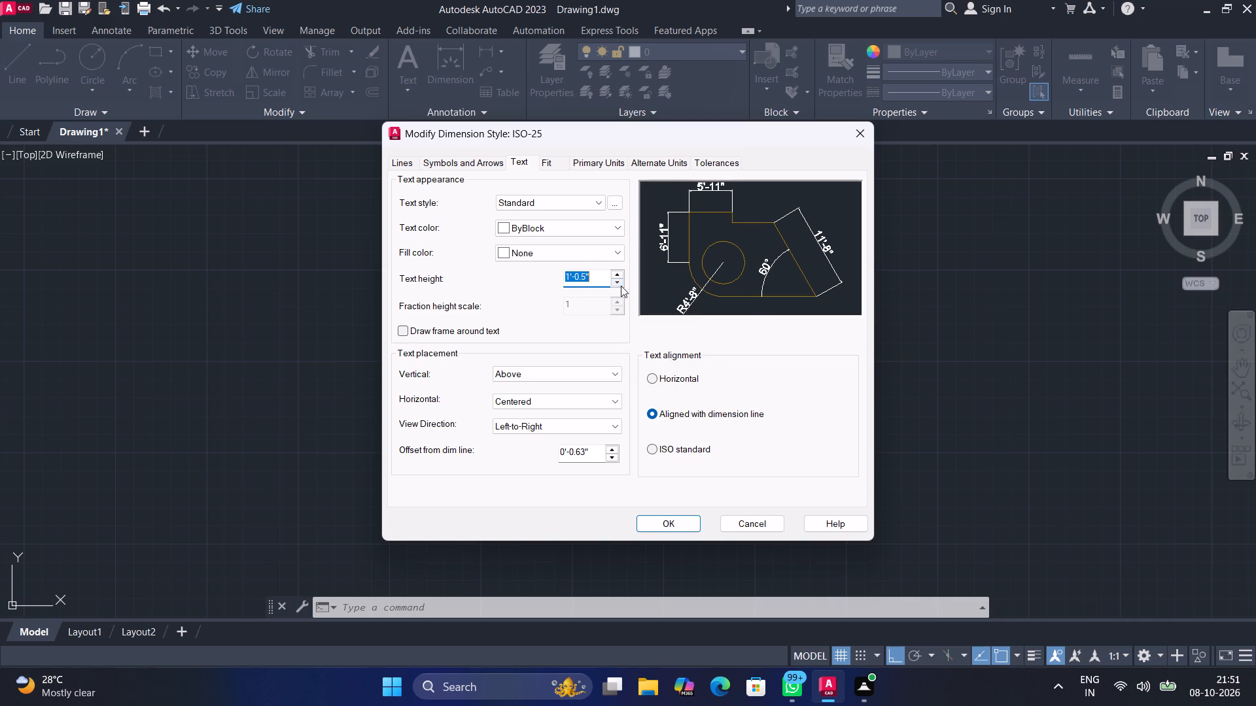
pyautogui.click(666, 522)
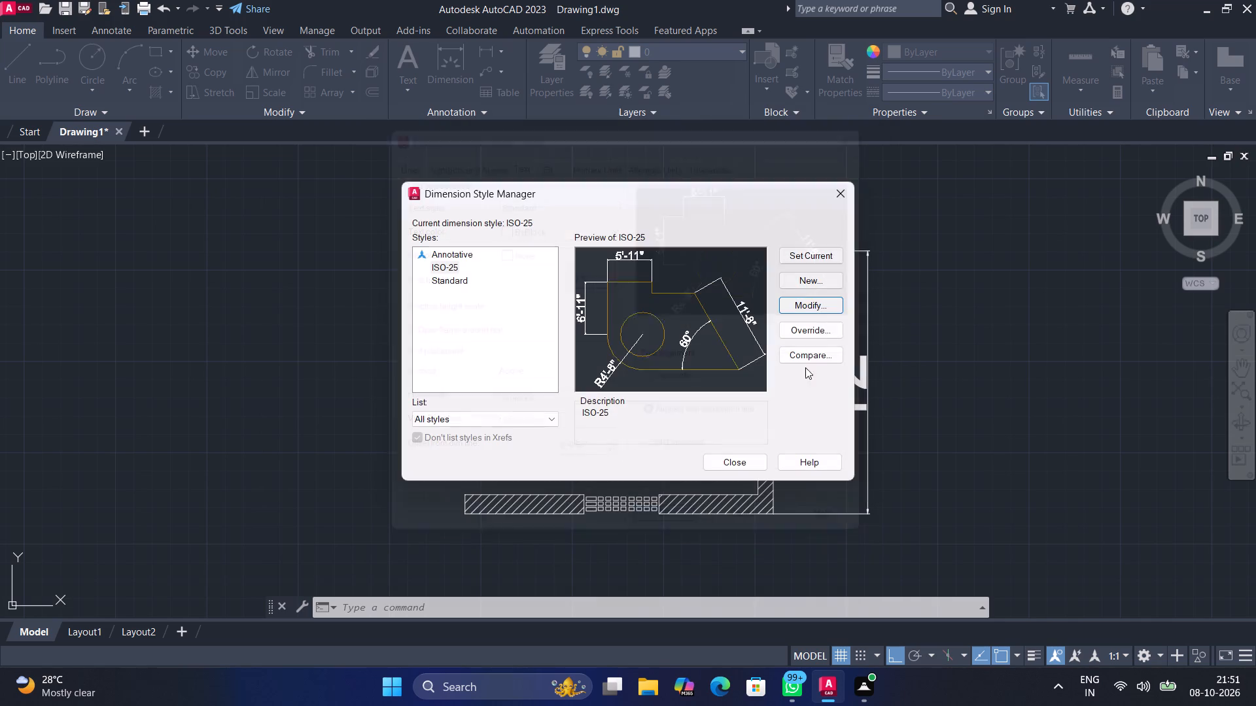
pyautogui.click(820, 258)
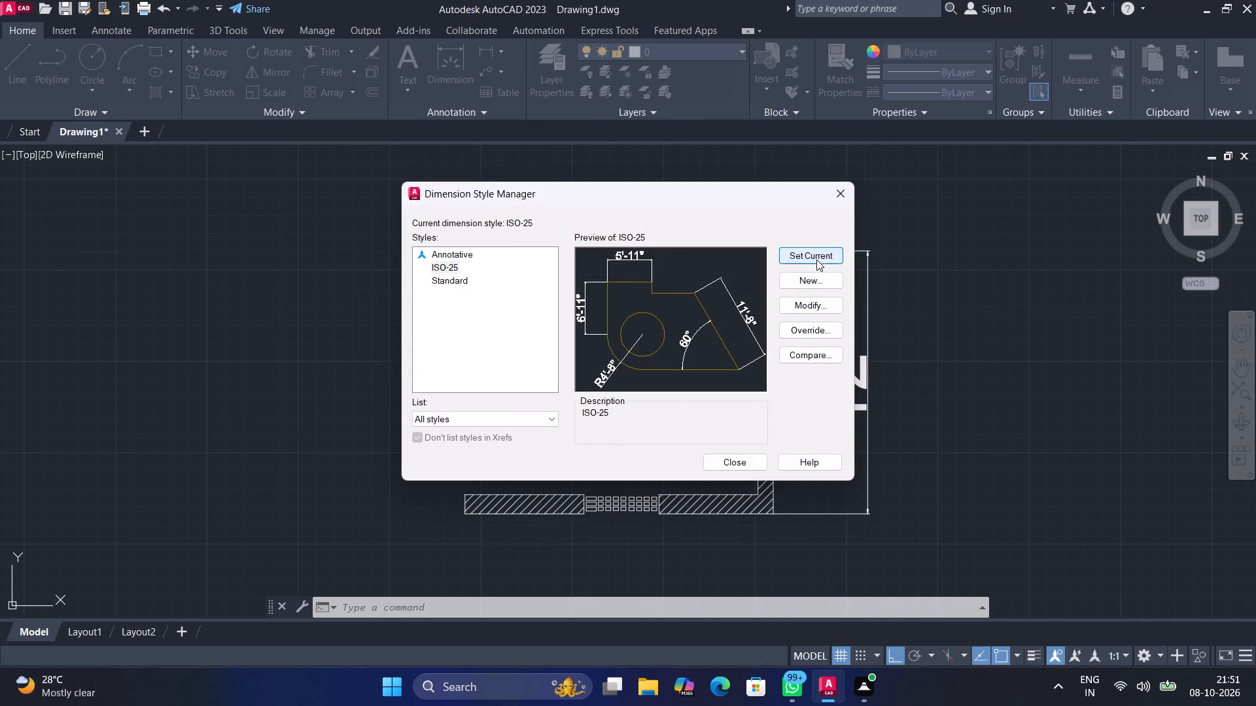
pyautogui.click(711, 457)
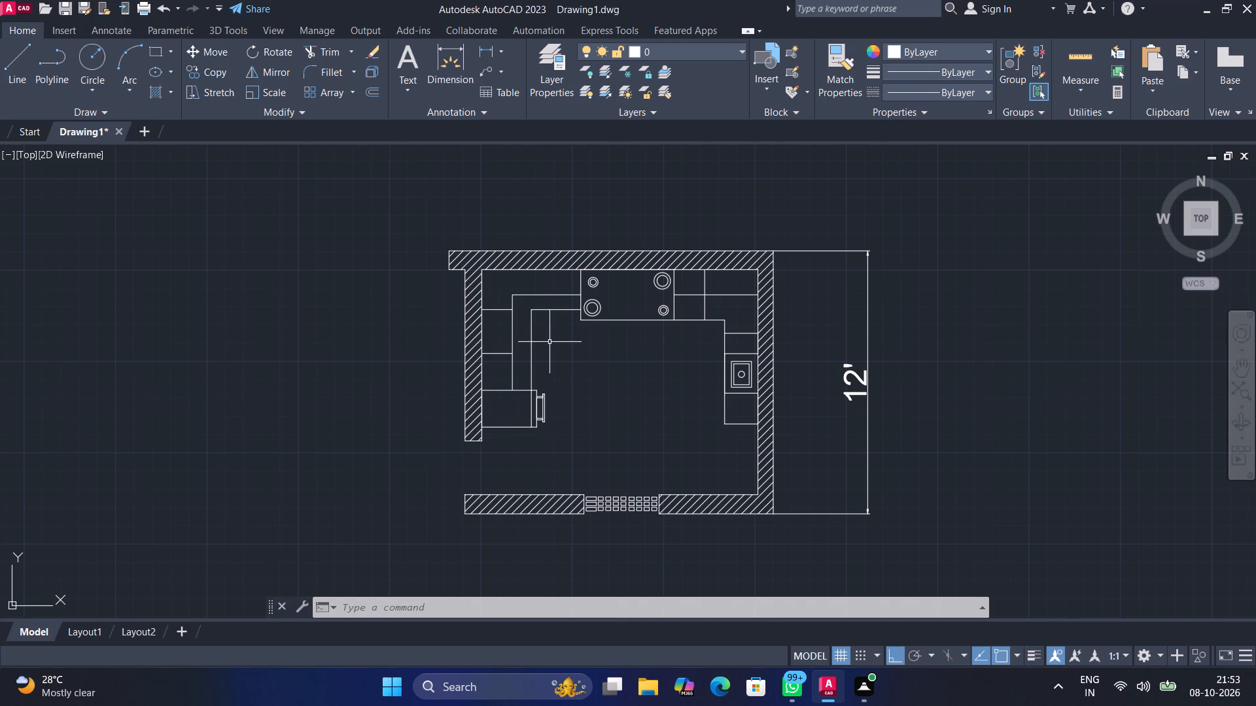
# Add the multiline text label WALL just below the top wall, in the upper-left corner of the left counter.
pyautogui.scroll(1, 549, 342)
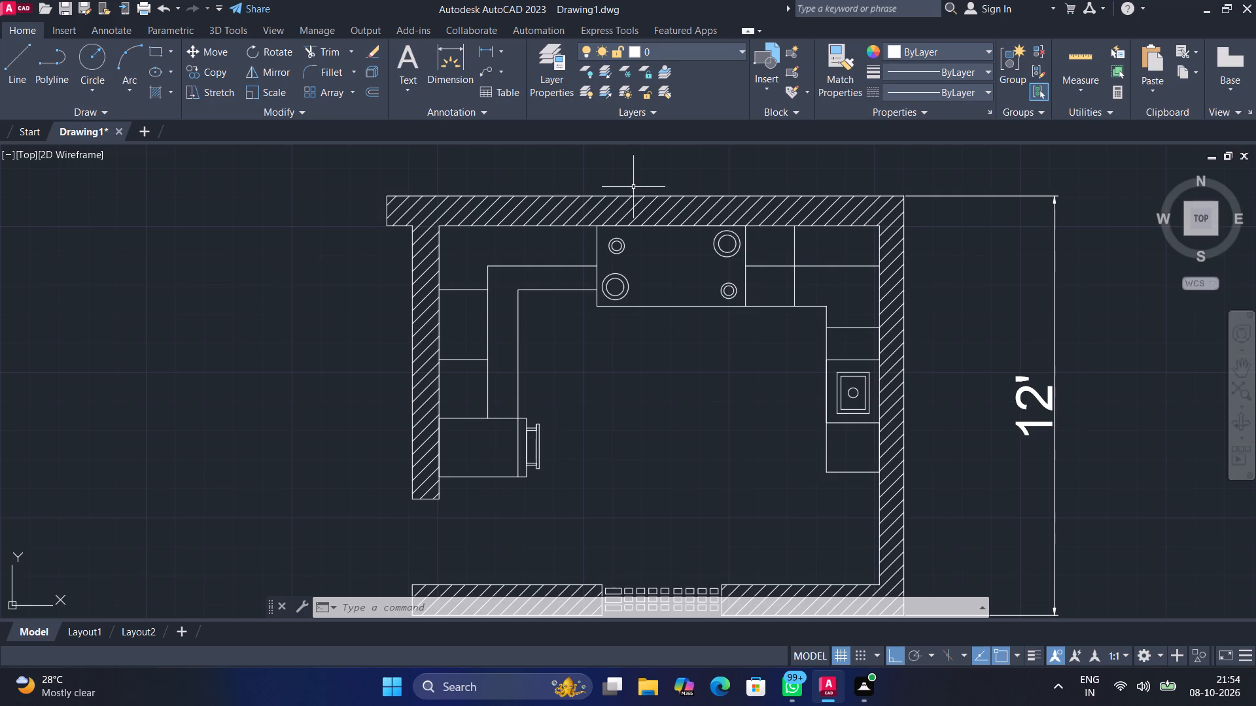
pyautogui.scroll(1, 633, 187)
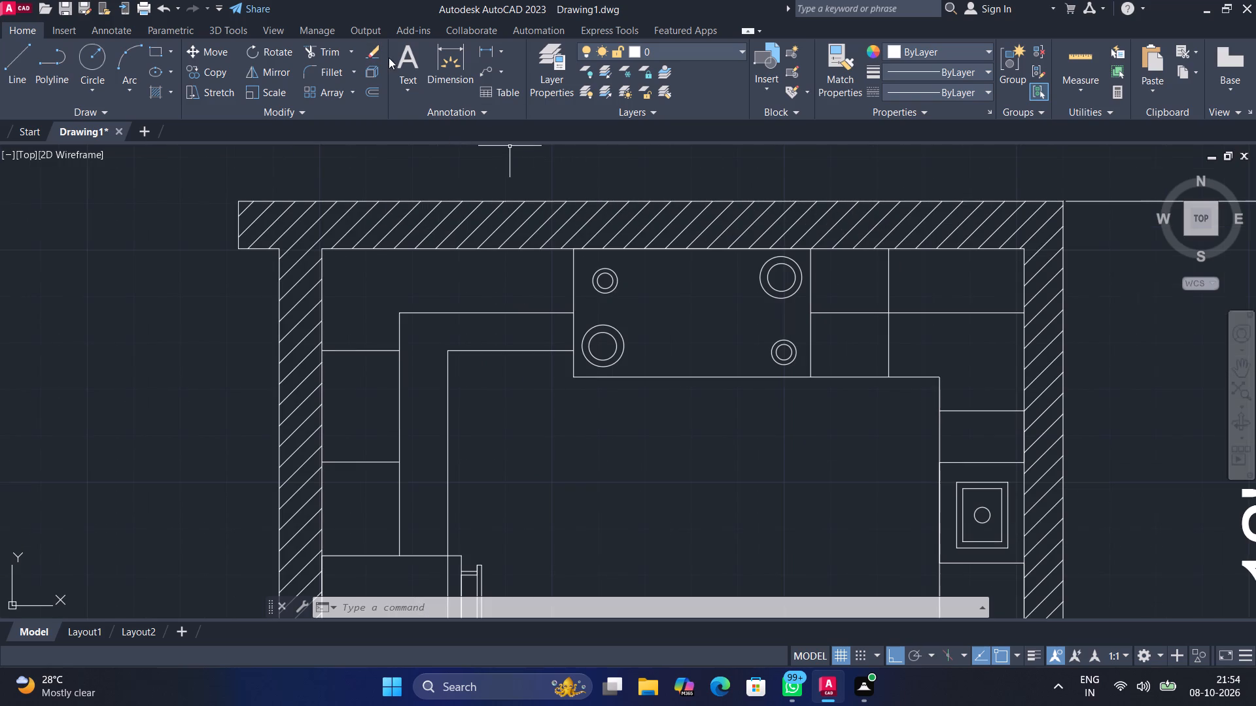
pyautogui.click(396, 59)
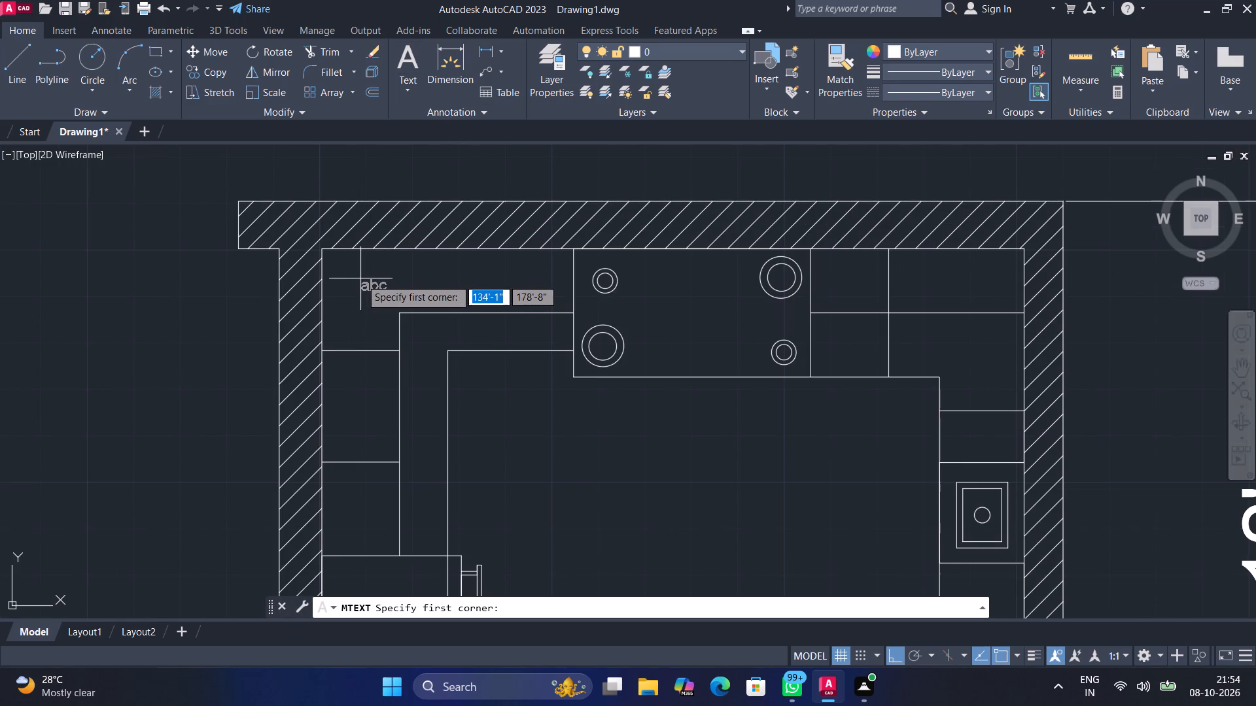
pyautogui.click(362, 270)
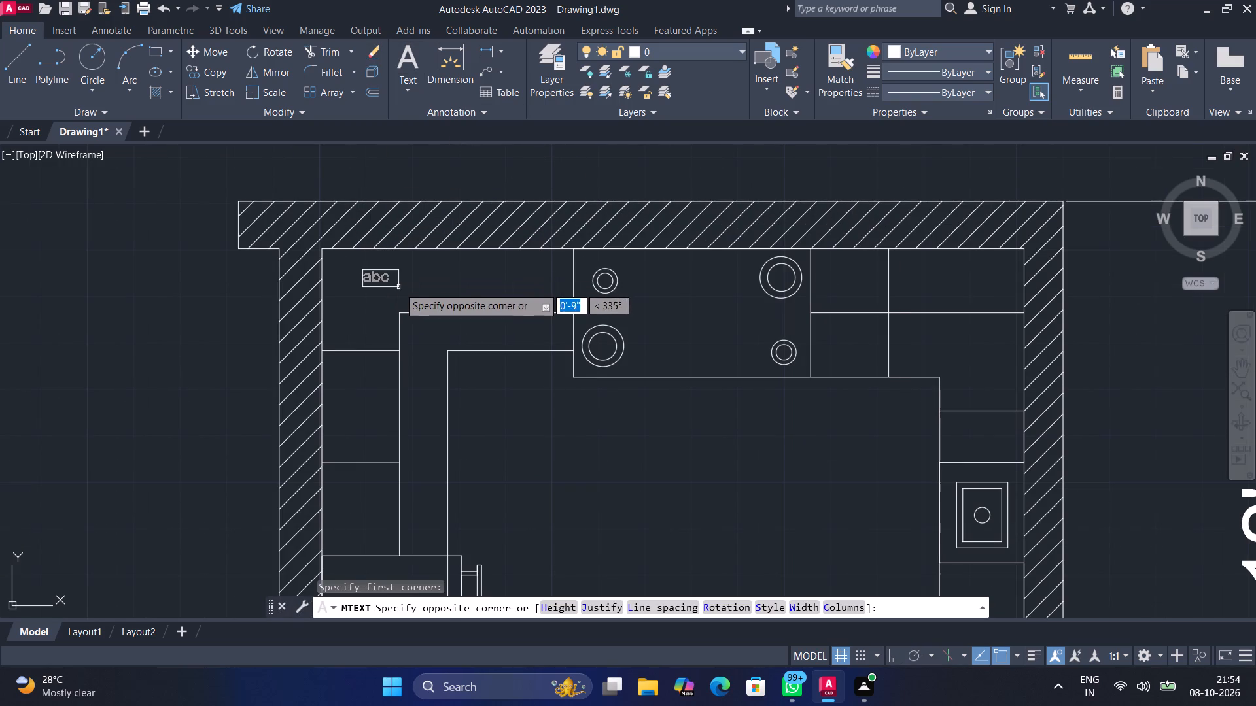
pyautogui.click(453, 294)
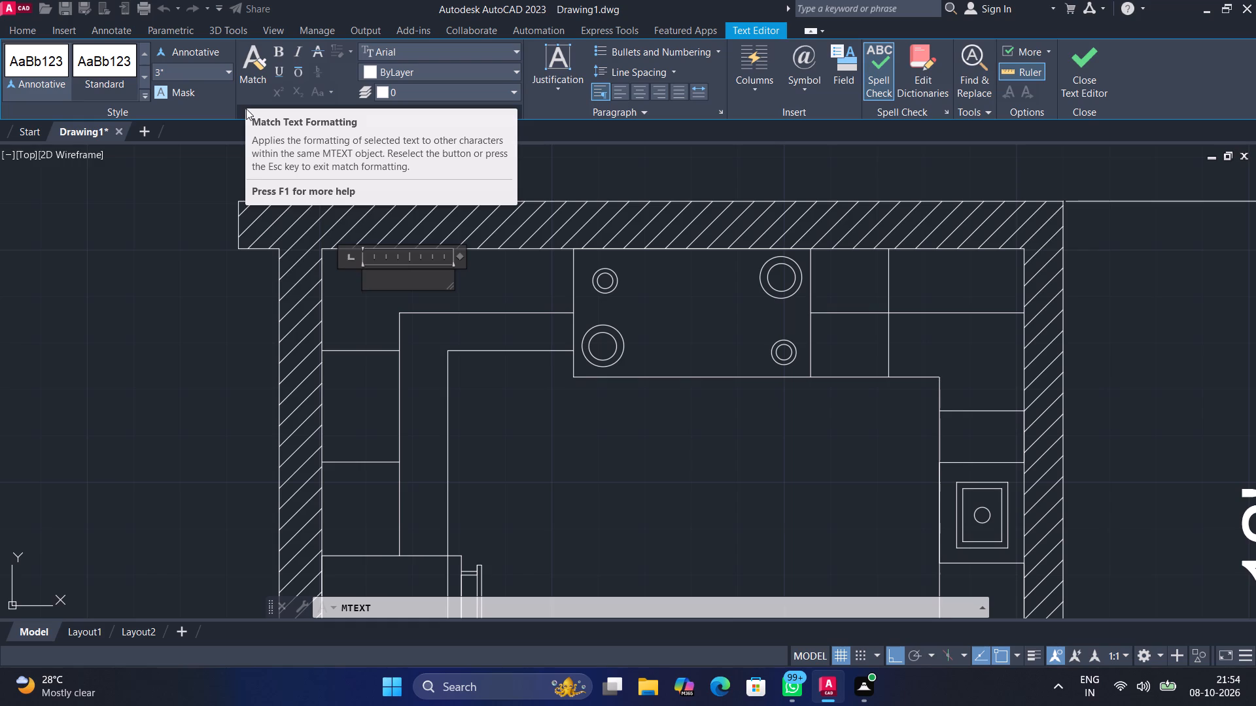
pyautogui.write('WA')
pyautogui.write('LL')
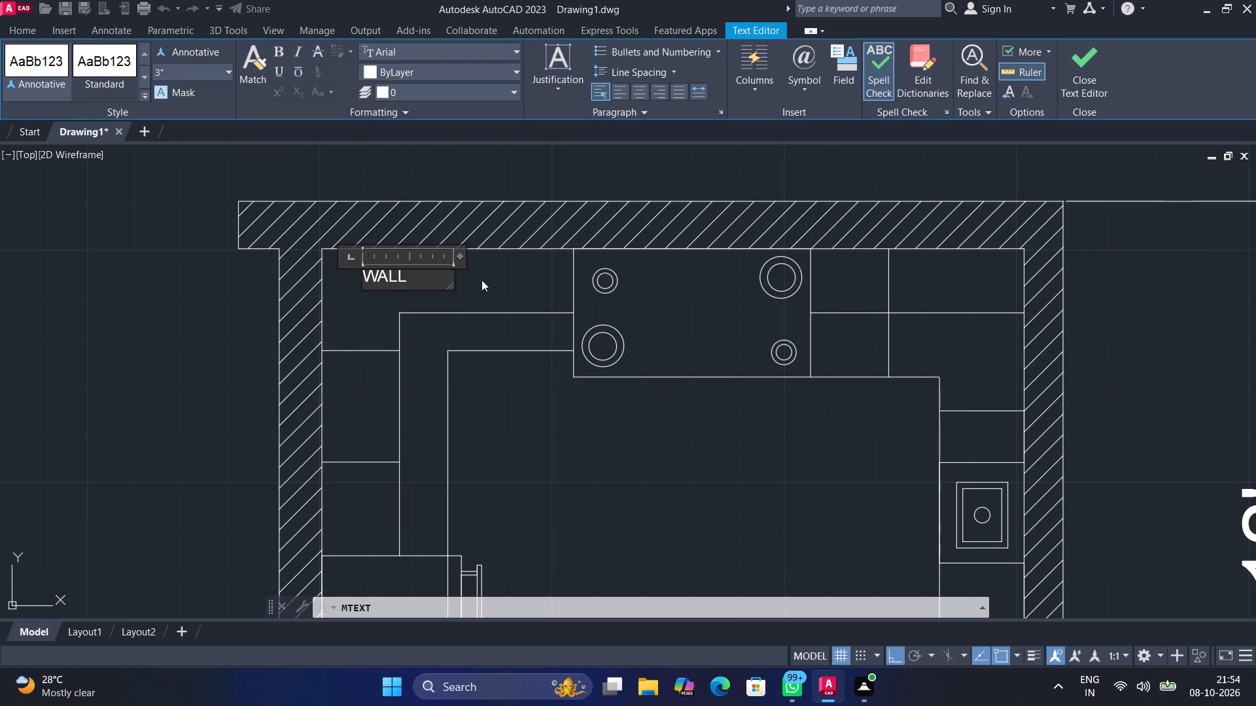
pyautogui.click(482, 280)
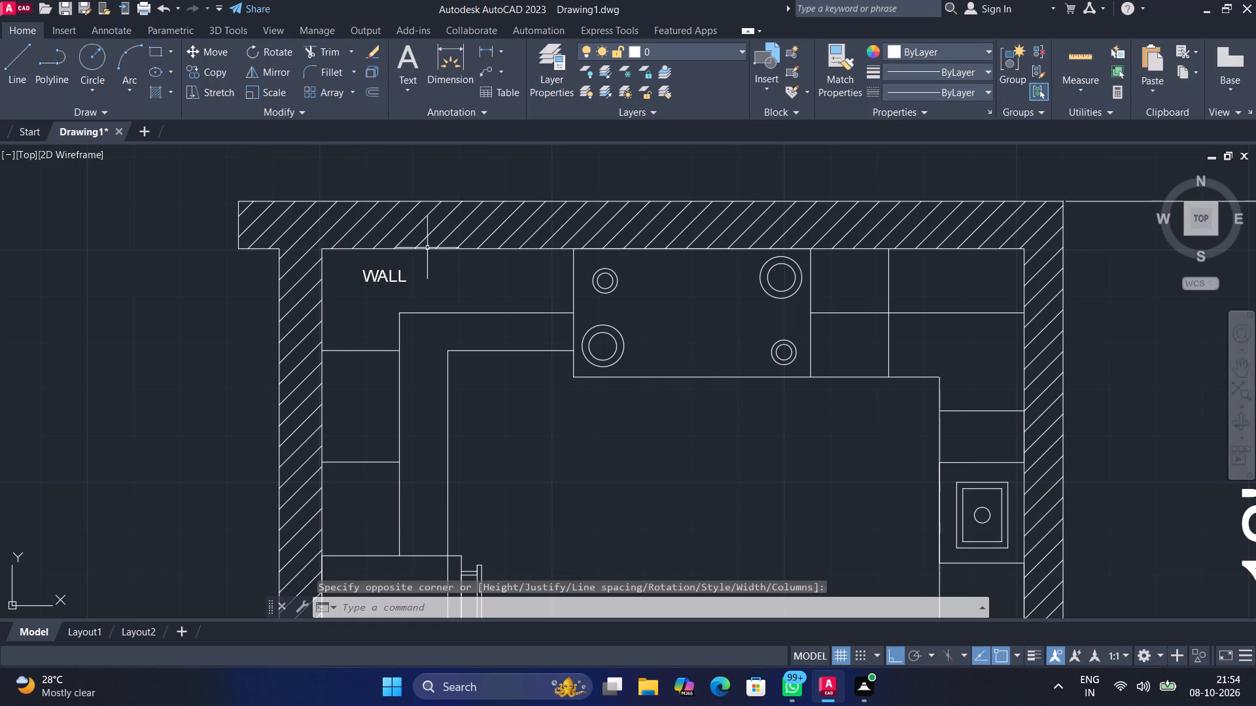
# Add the multiline text label BASE in the narrow counter strip just below and beside the WALL label.
pyautogui.click(404, 71)
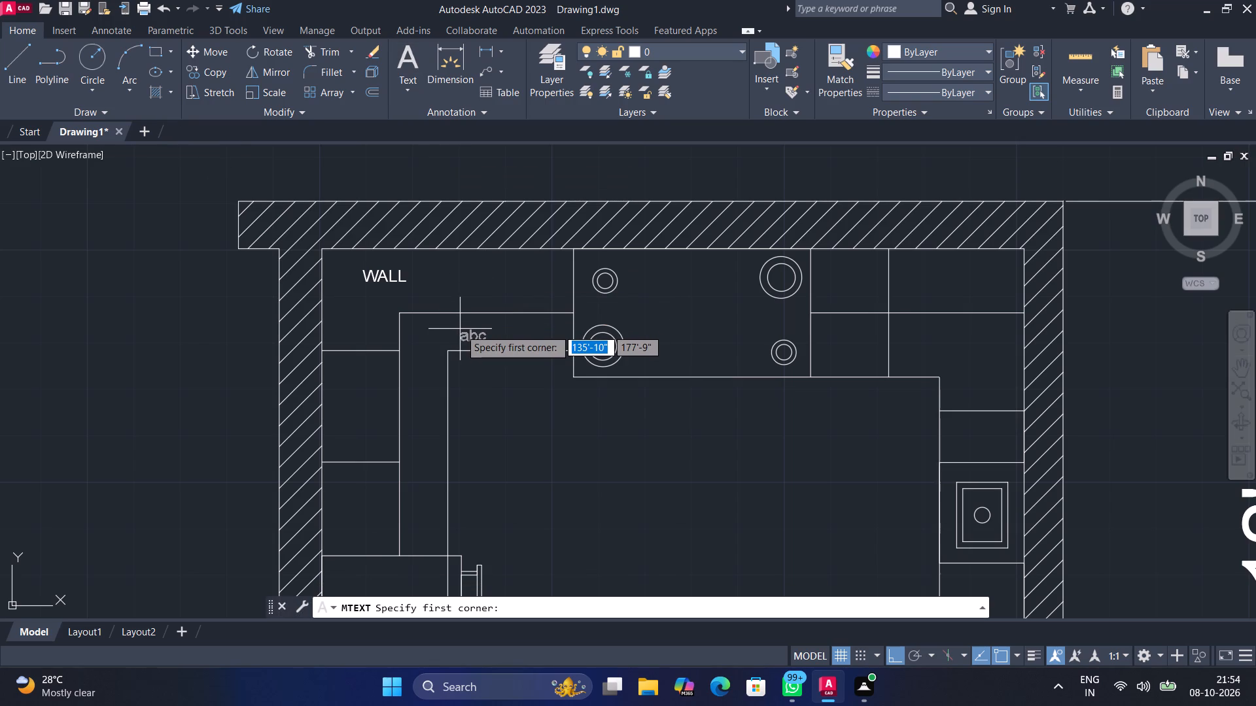
pyautogui.click(460, 329)
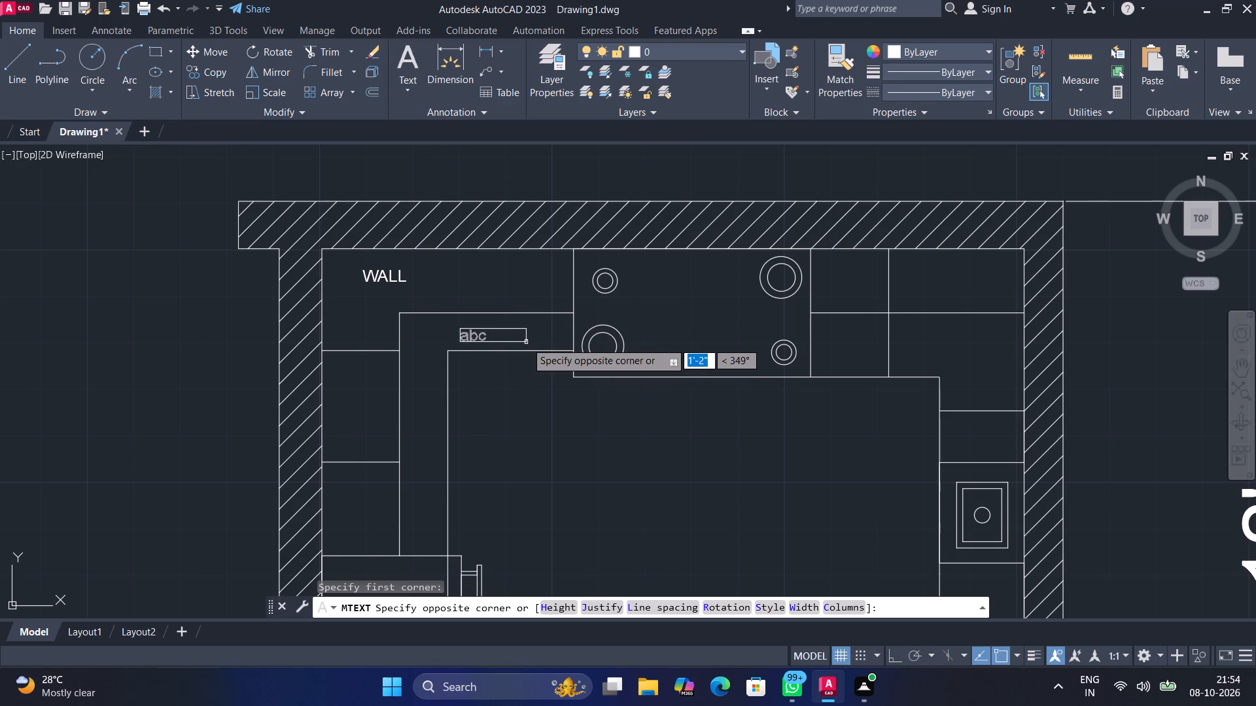
pyautogui.click(527, 342)
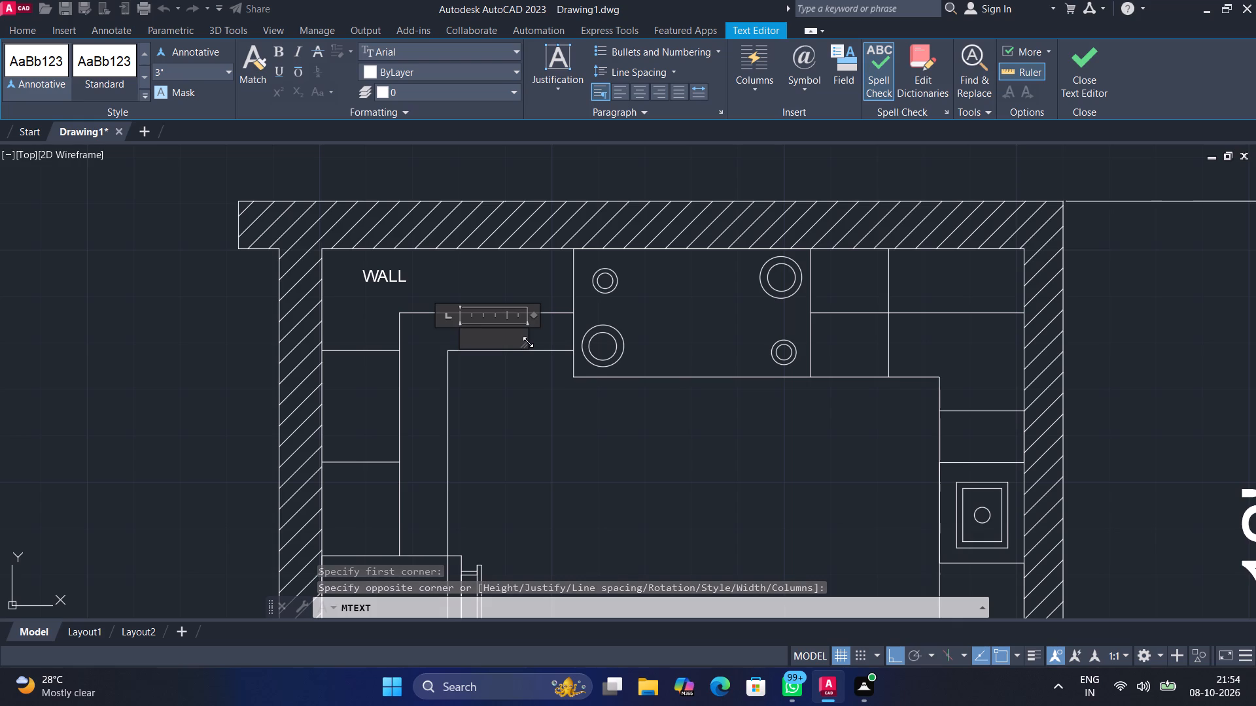
pyautogui.press('b')
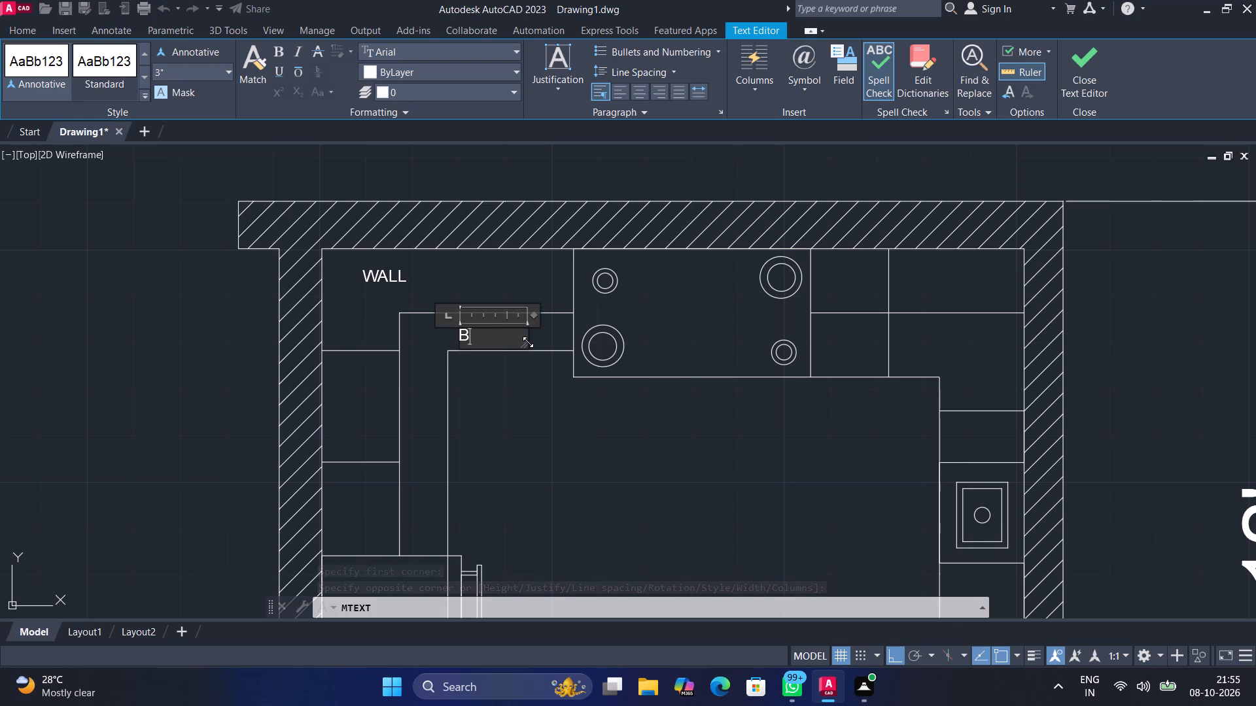
pyautogui.write('ASE')
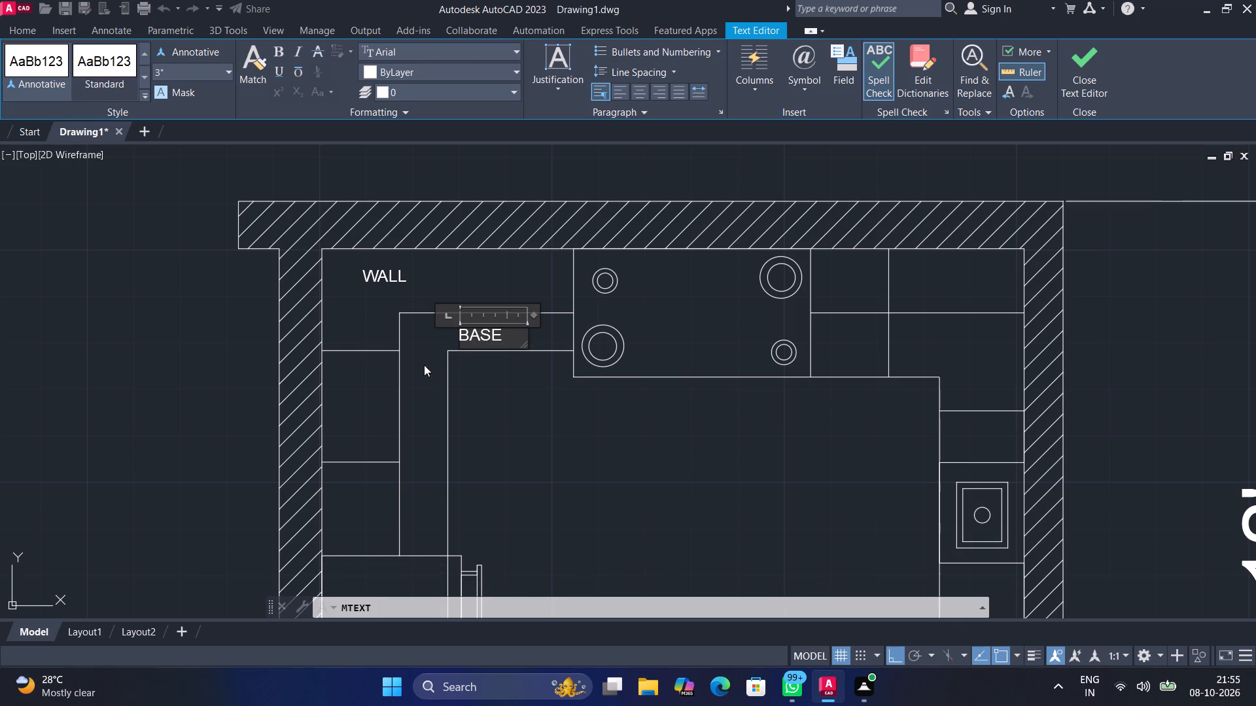
pyautogui.click(362, 386)
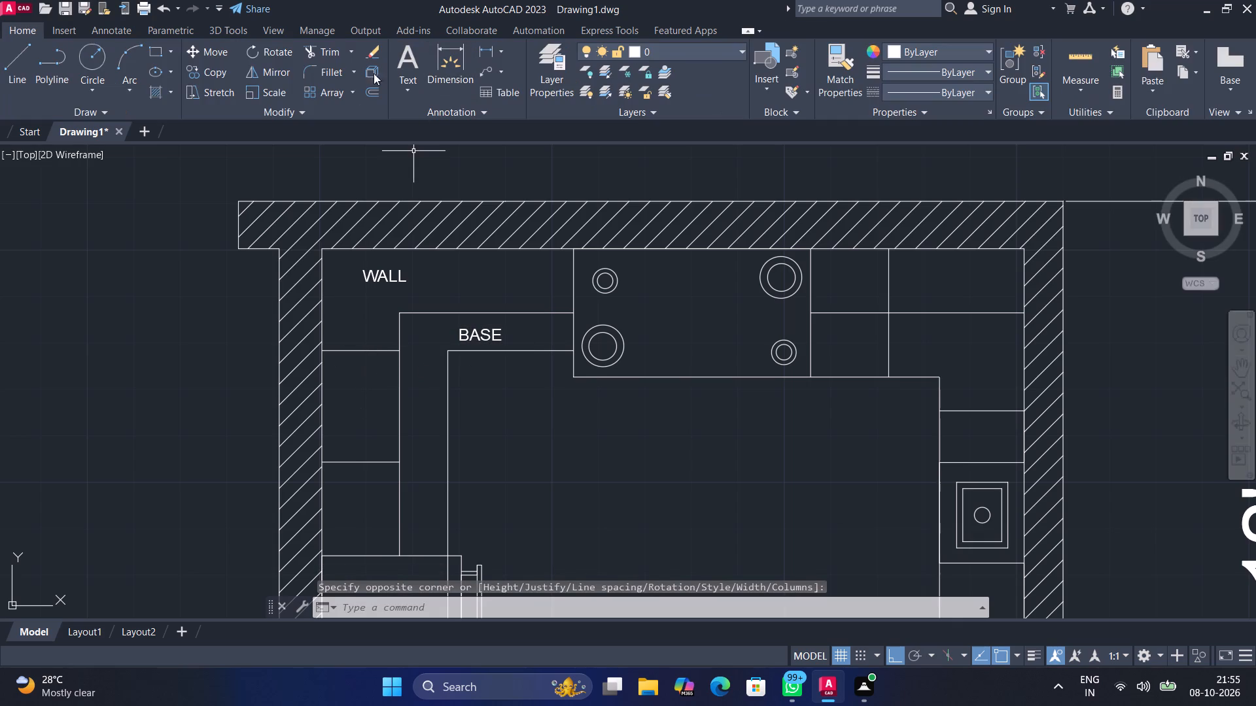
# Add the multiline text label WALL in the left counter's compartment directly below the upper-left corner, starting at the left wall's inner face.
pyautogui.click(414, 62)
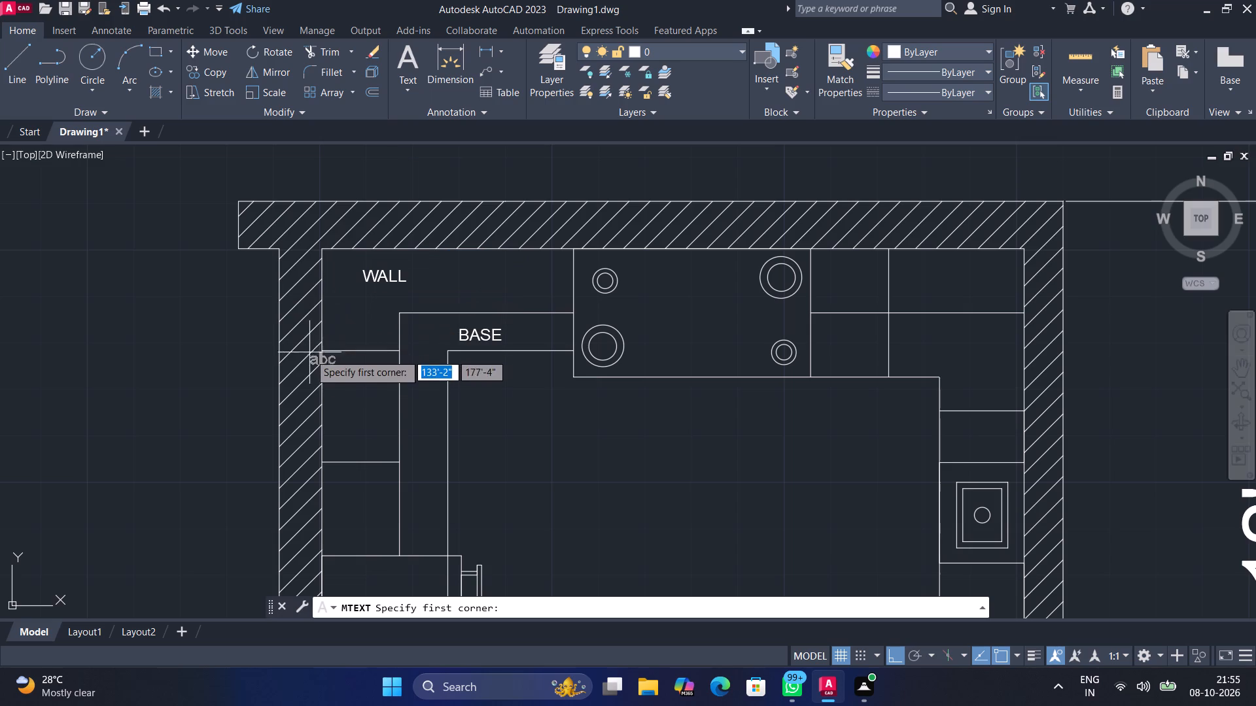
pyautogui.click(328, 385)
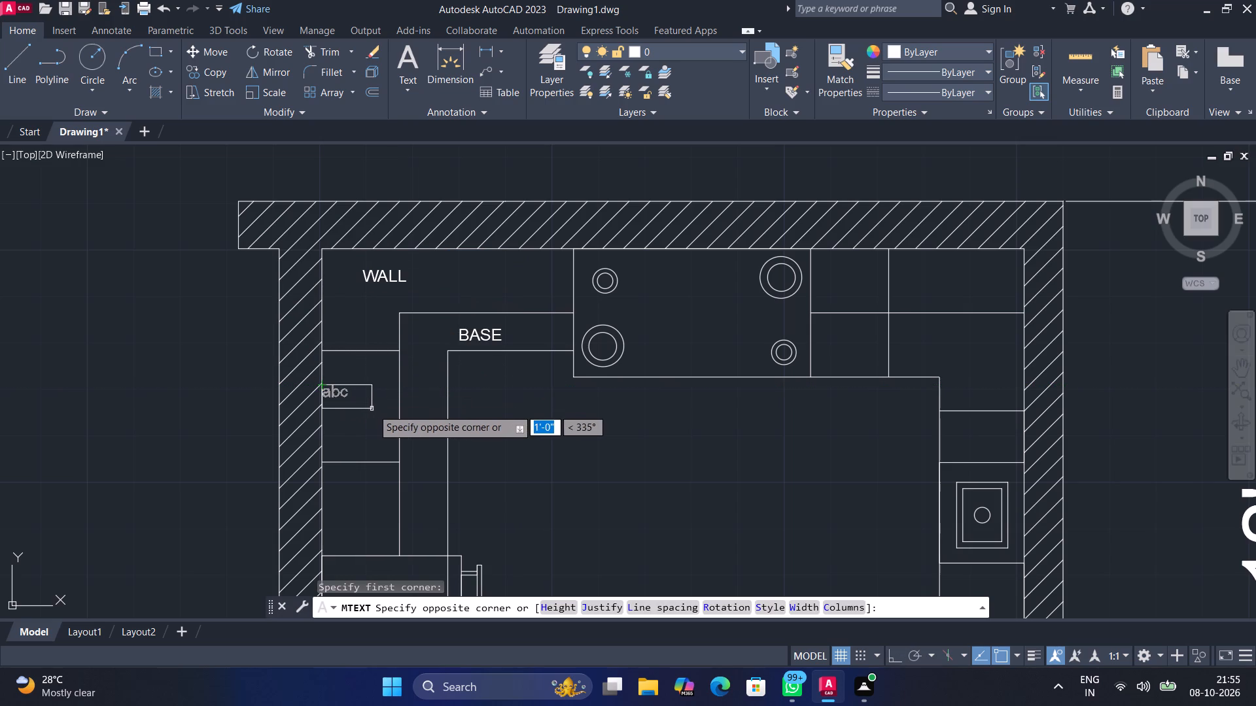
pyautogui.click(392, 411)
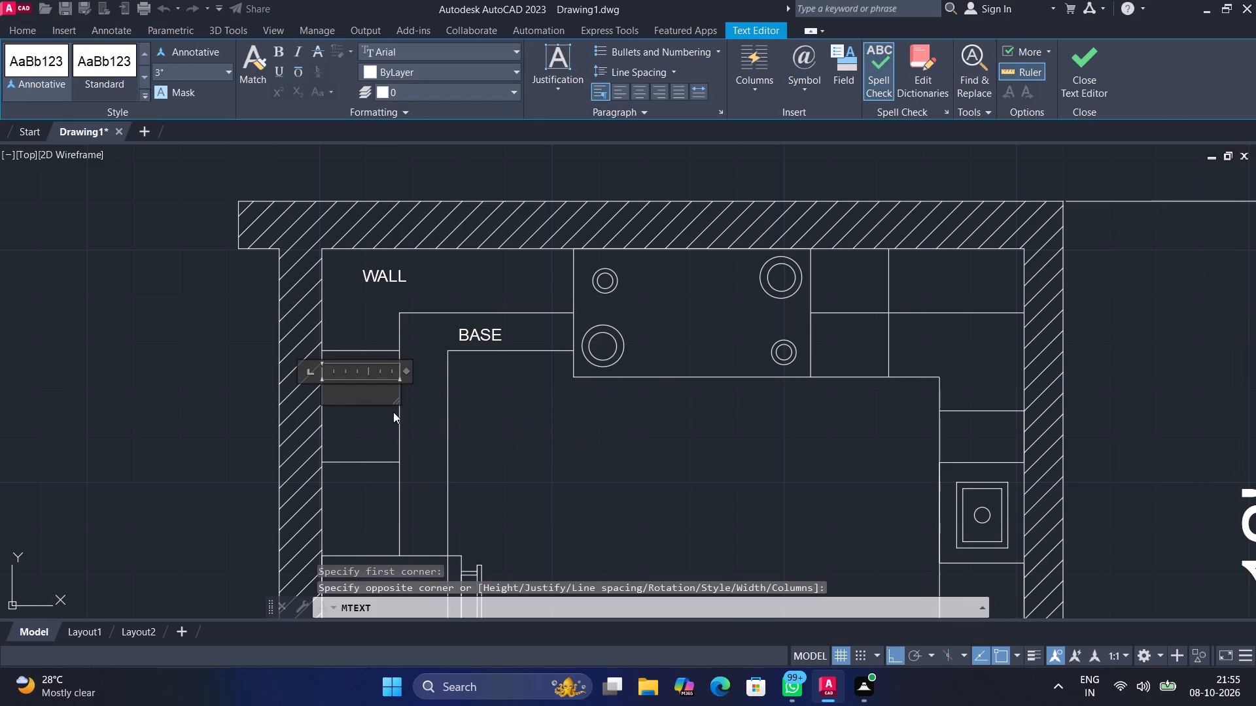
pyautogui.write('WA')
pyautogui.write('LL')
pyautogui.click(379, 421)
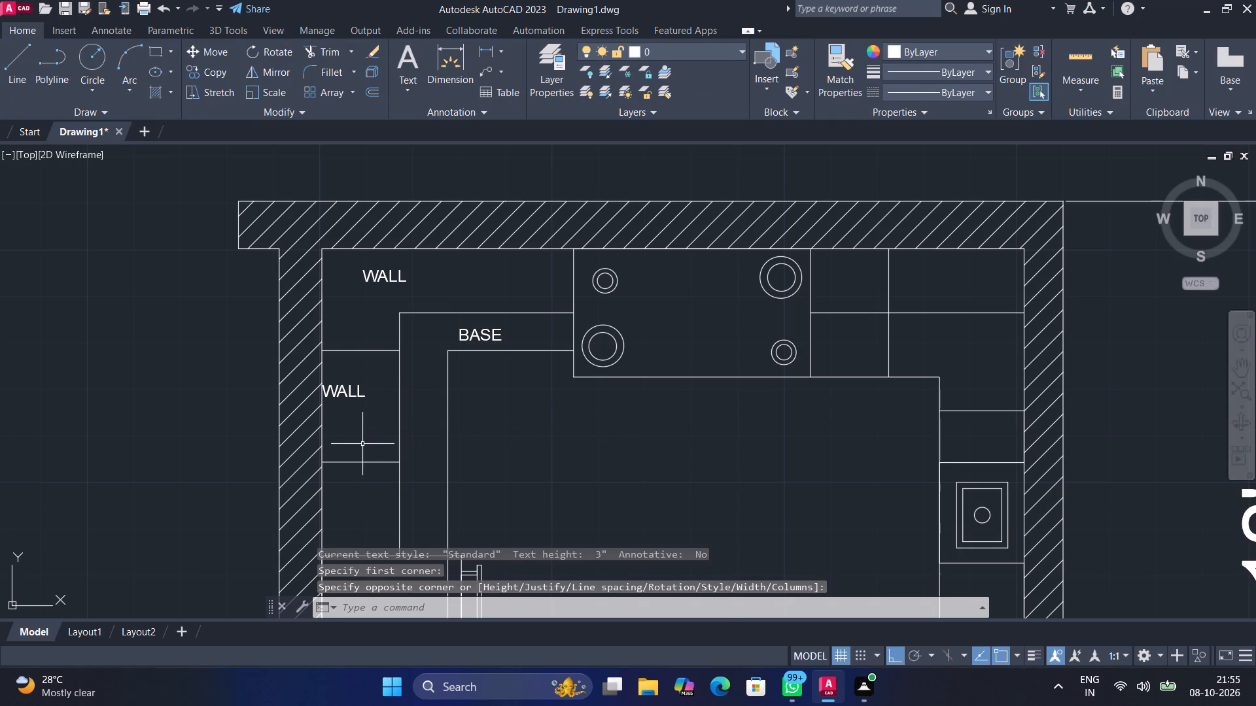
# Add a two-line multiline text label reading REF and CAB inside the refrigerator rectangle at the bottom of the left counter.
pyautogui.moveTo(368, 445); pyautogui.dragTo(427, 328, button='middle')
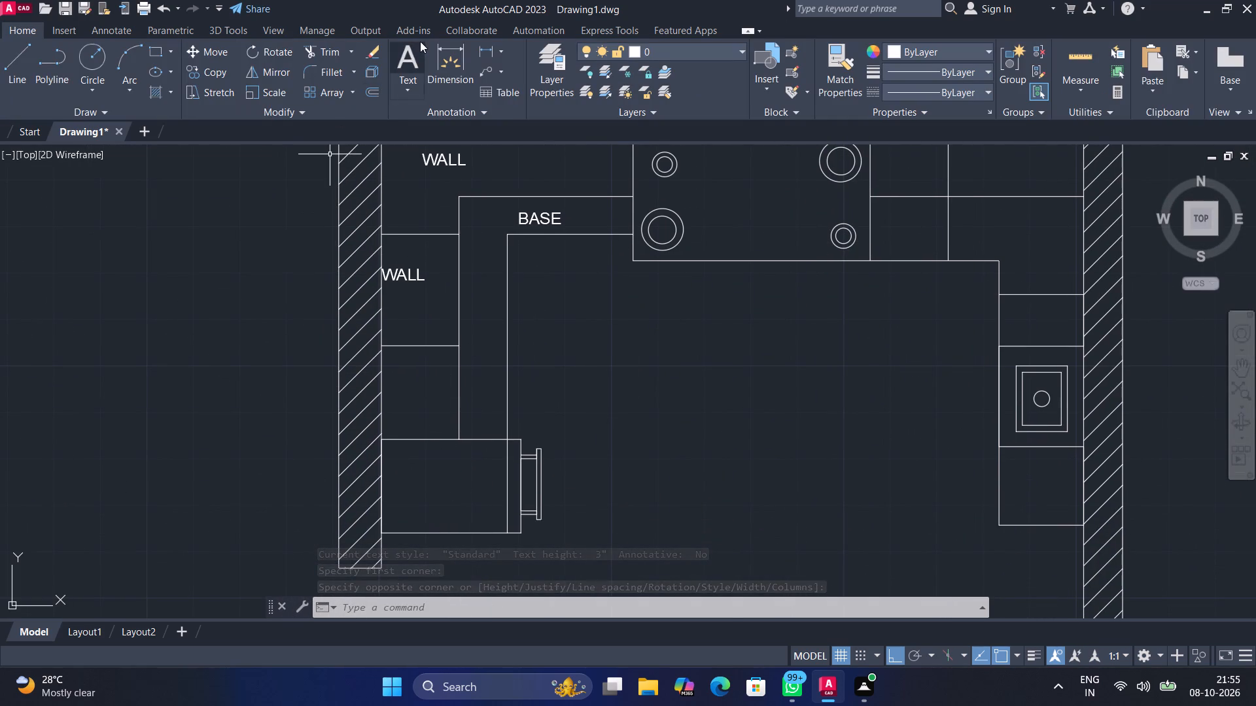
pyautogui.click(412, 56)
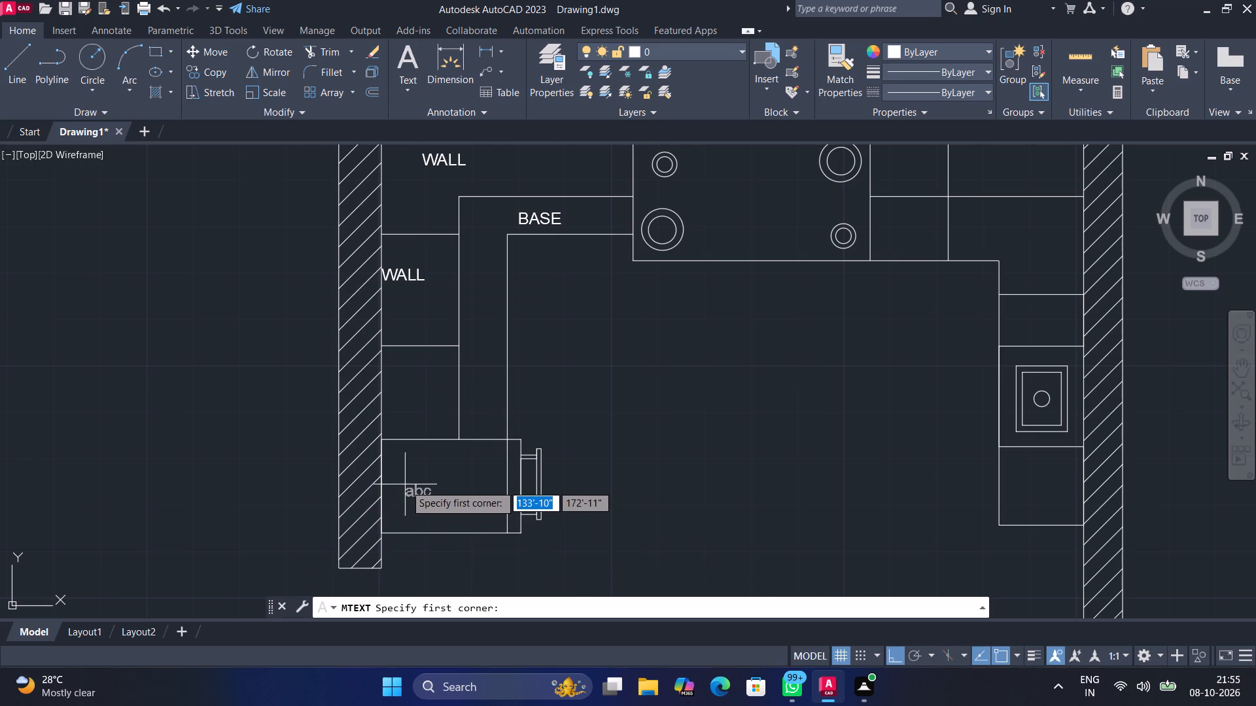
pyautogui.click(405, 484)
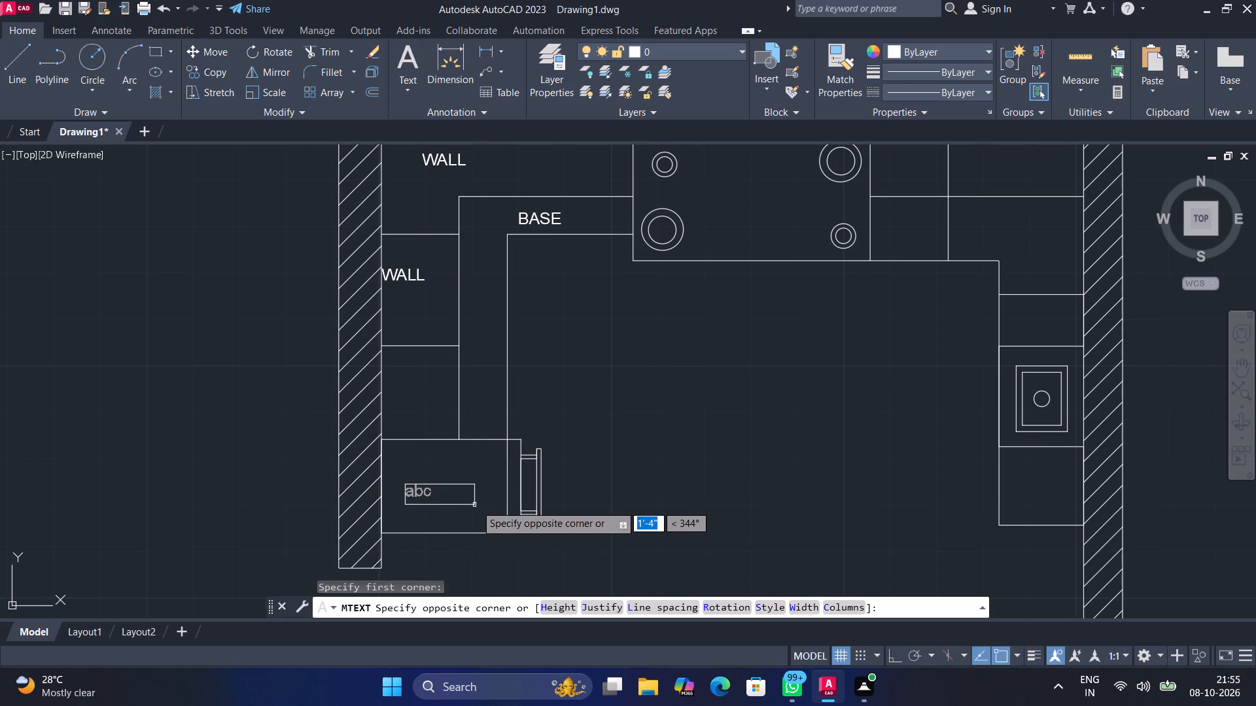
pyautogui.click(489, 505)
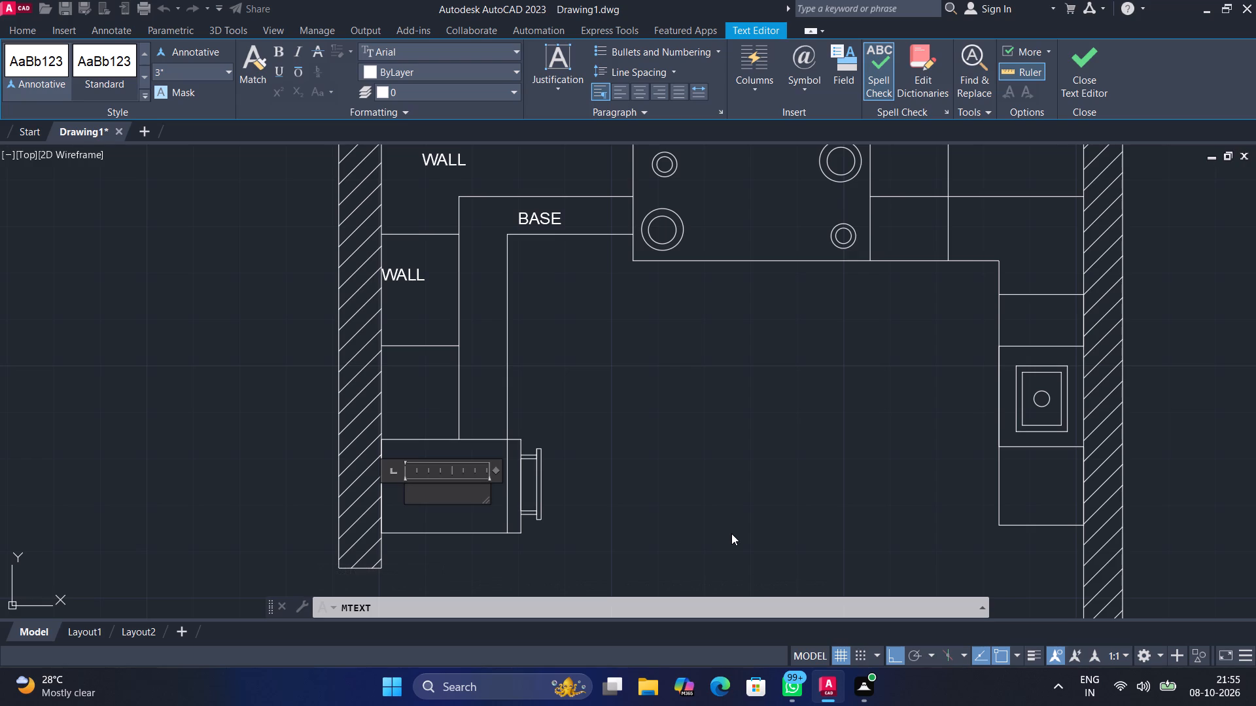
pyautogui.write('REF')
pyautogui.press('Return')
pyautogui.write('CA')
pyautogui.press('b')
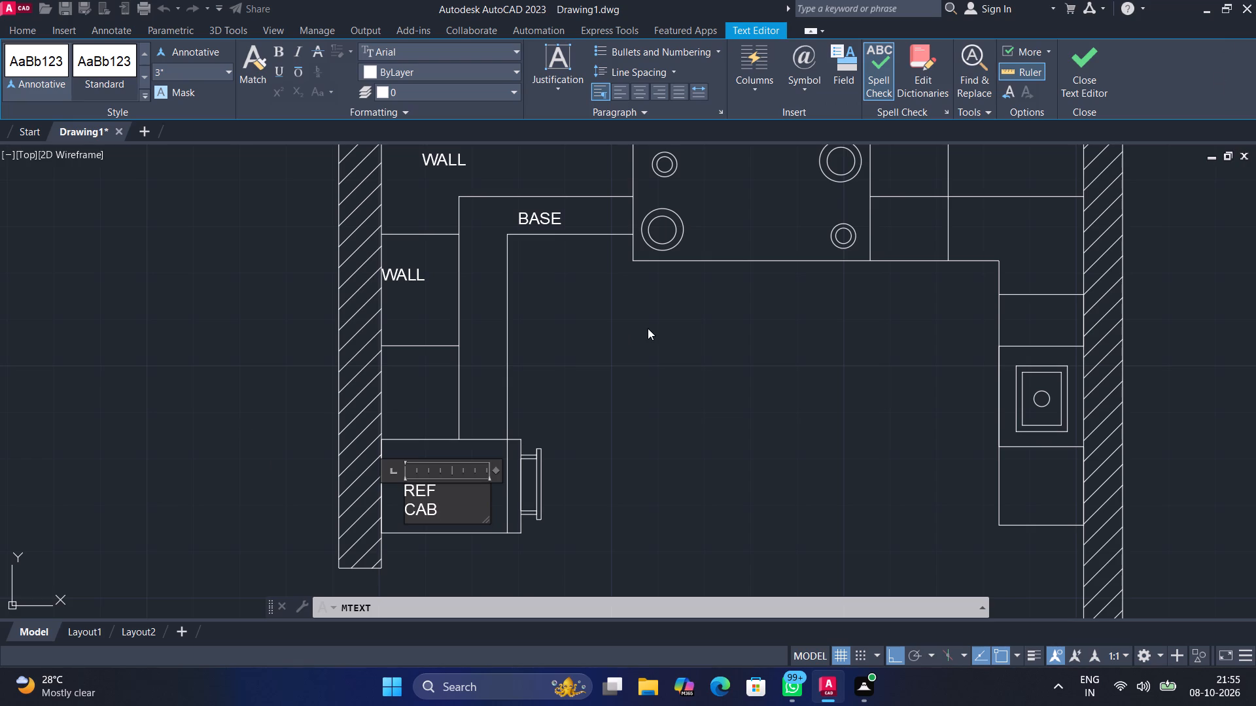
pyautogui.moveTo(644, 356); pyautogui.dragTo(646, 574, button='middle')
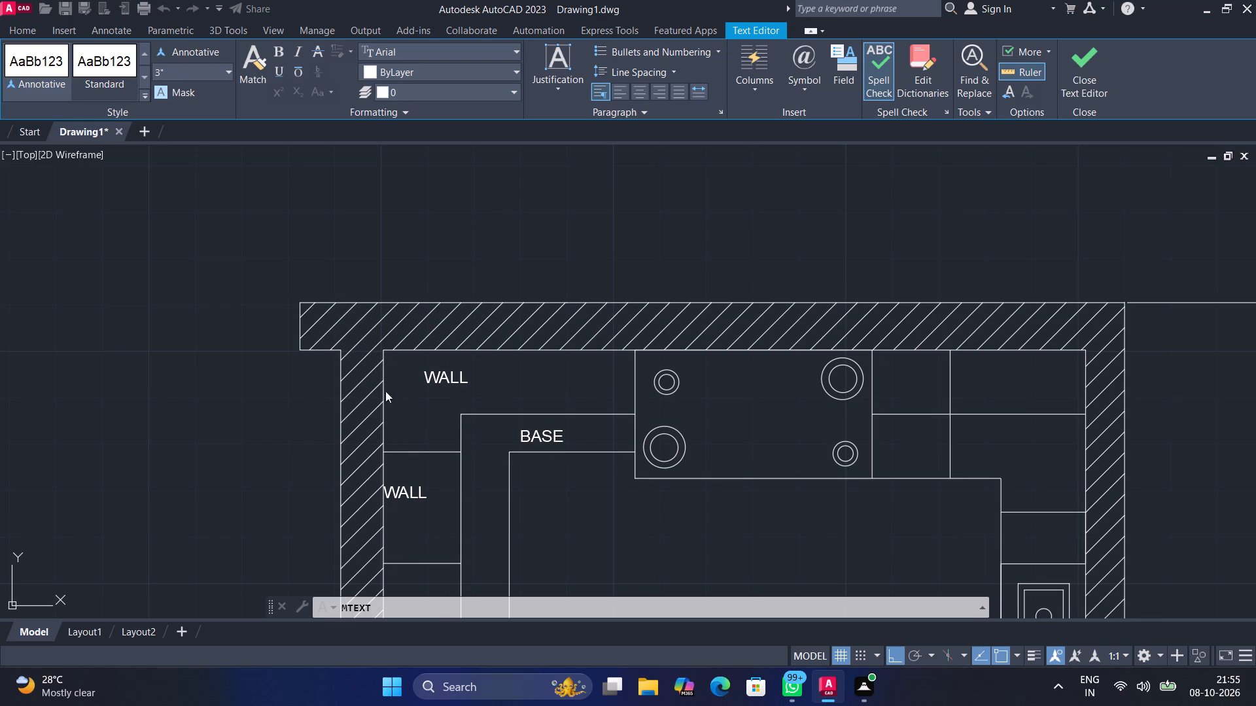
pyautogui.click(248, 350)
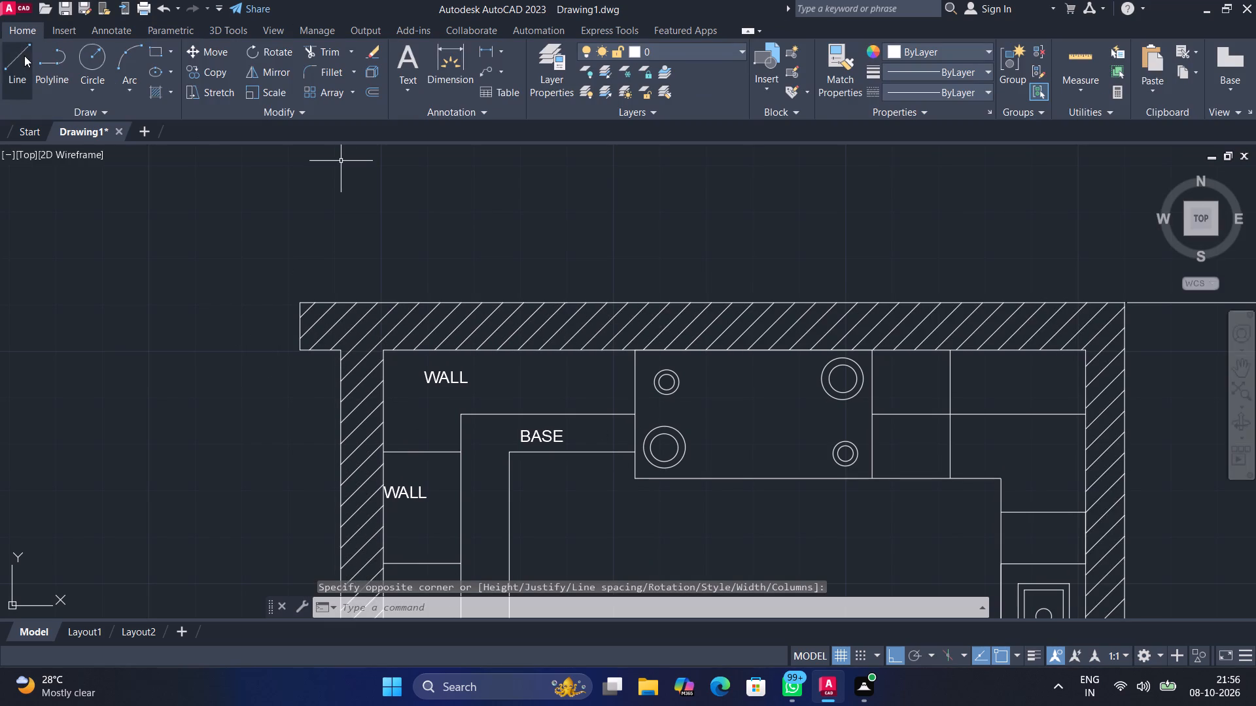
# Draw a vertical line about 1'-2" long from the top wall's inner face to the counter line above BASE, between the corner and the stove.
pyautogui.click(24, 56)
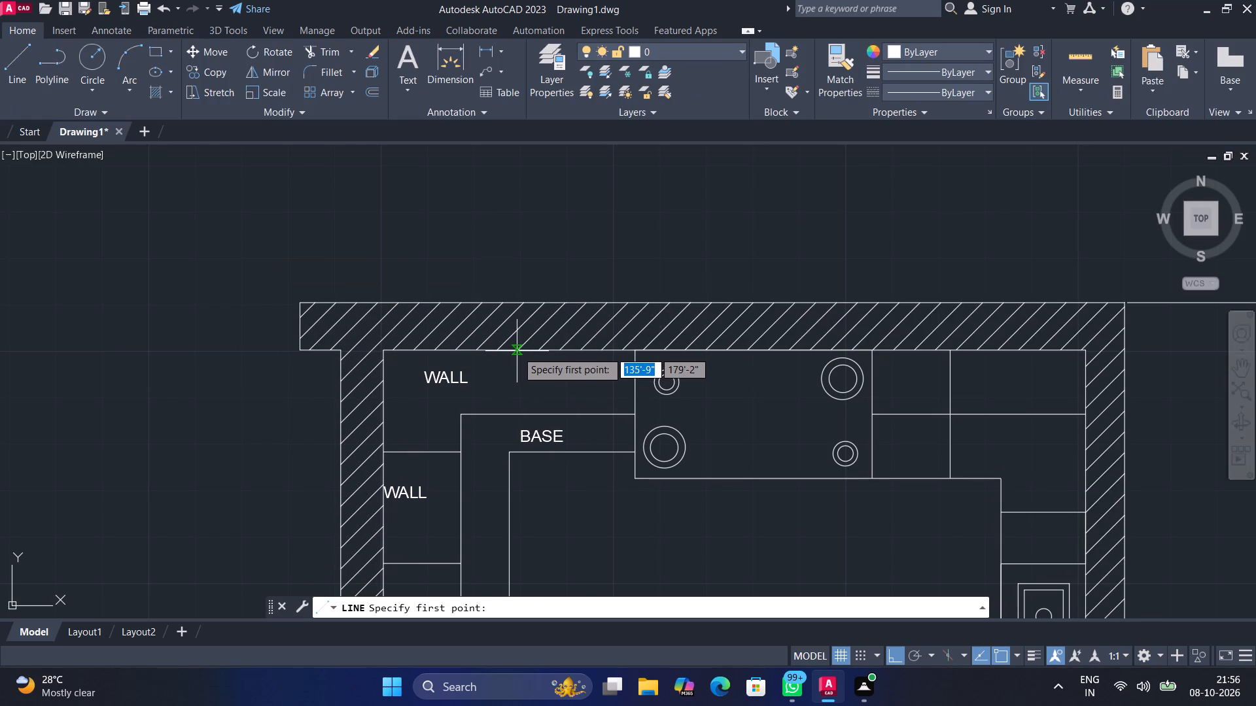
pyautogui.click(517, 351)
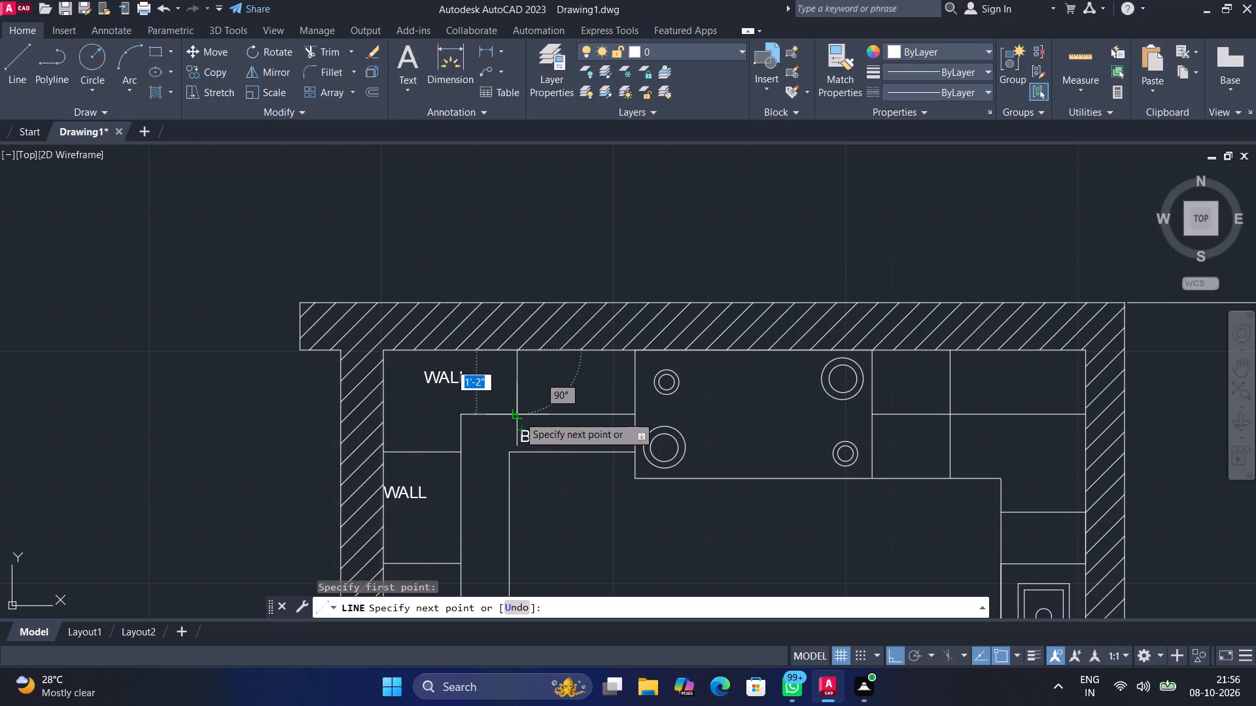
pyautogui.click(519, 416)
pyautogui.click(20, 33)
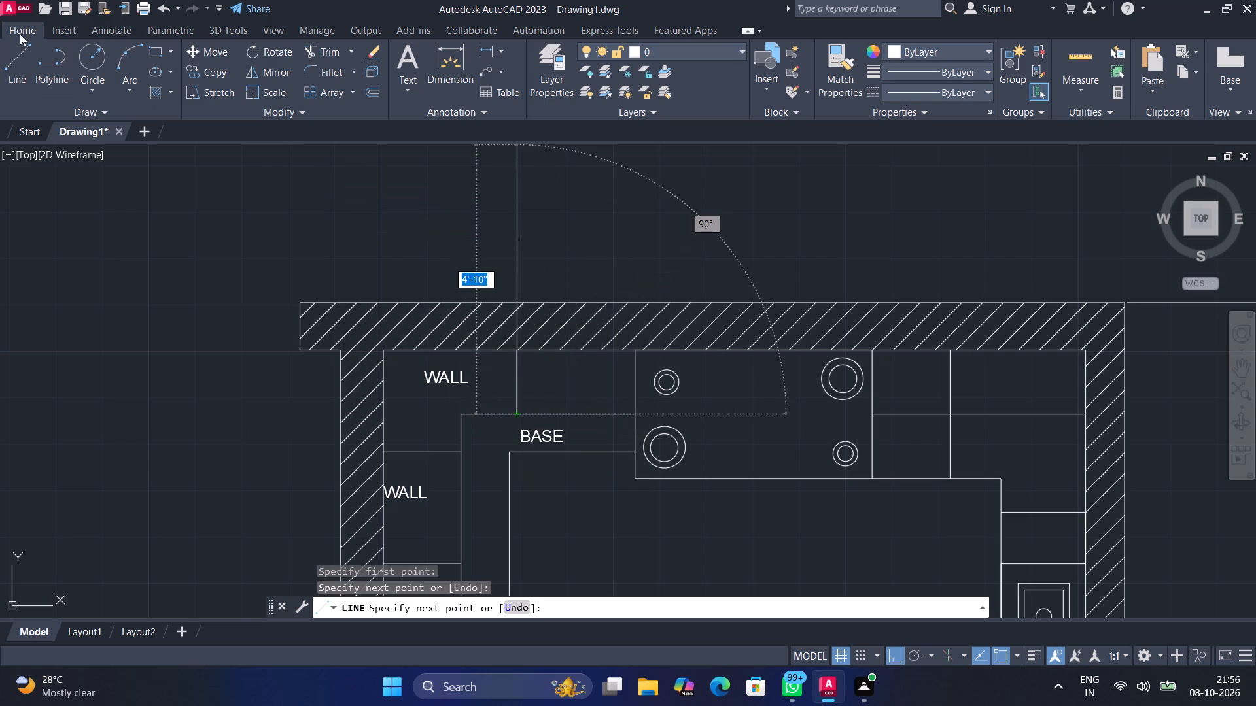
pyautogui.click(22, 47)
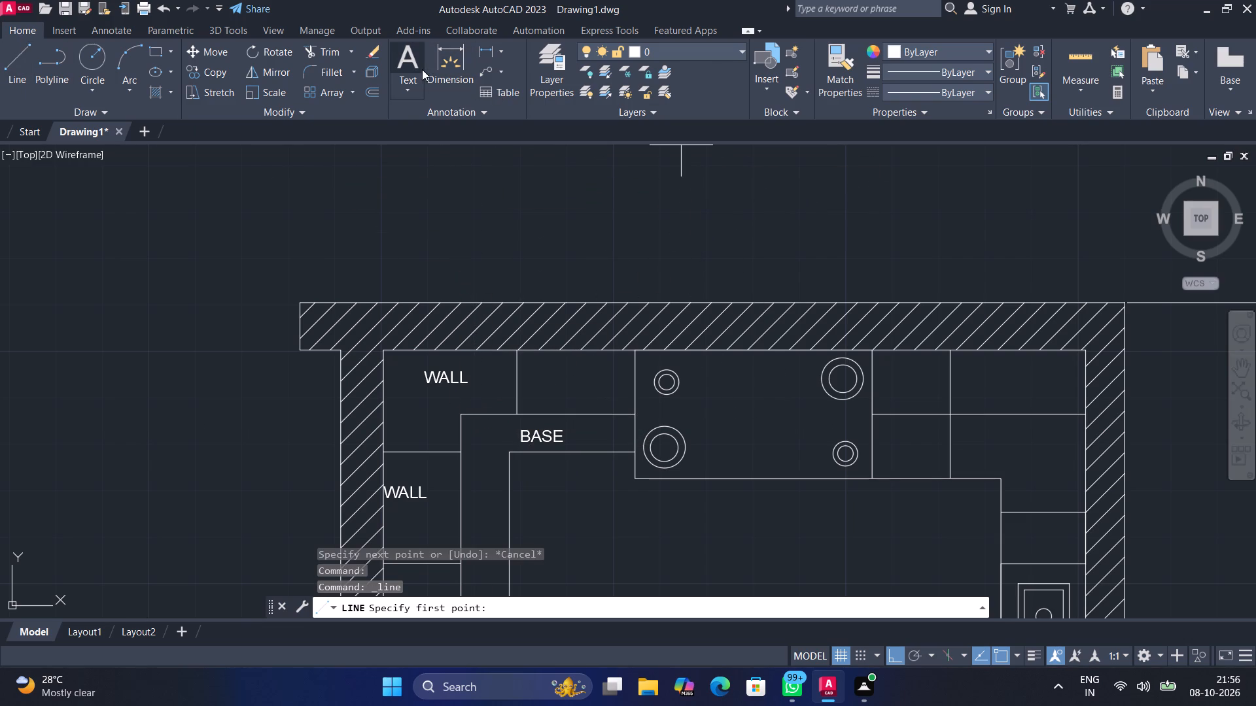
# Add the multiline text label WALL in the top counter compartment between the new divider line and the stove.
pyautogui.click(422, 69)
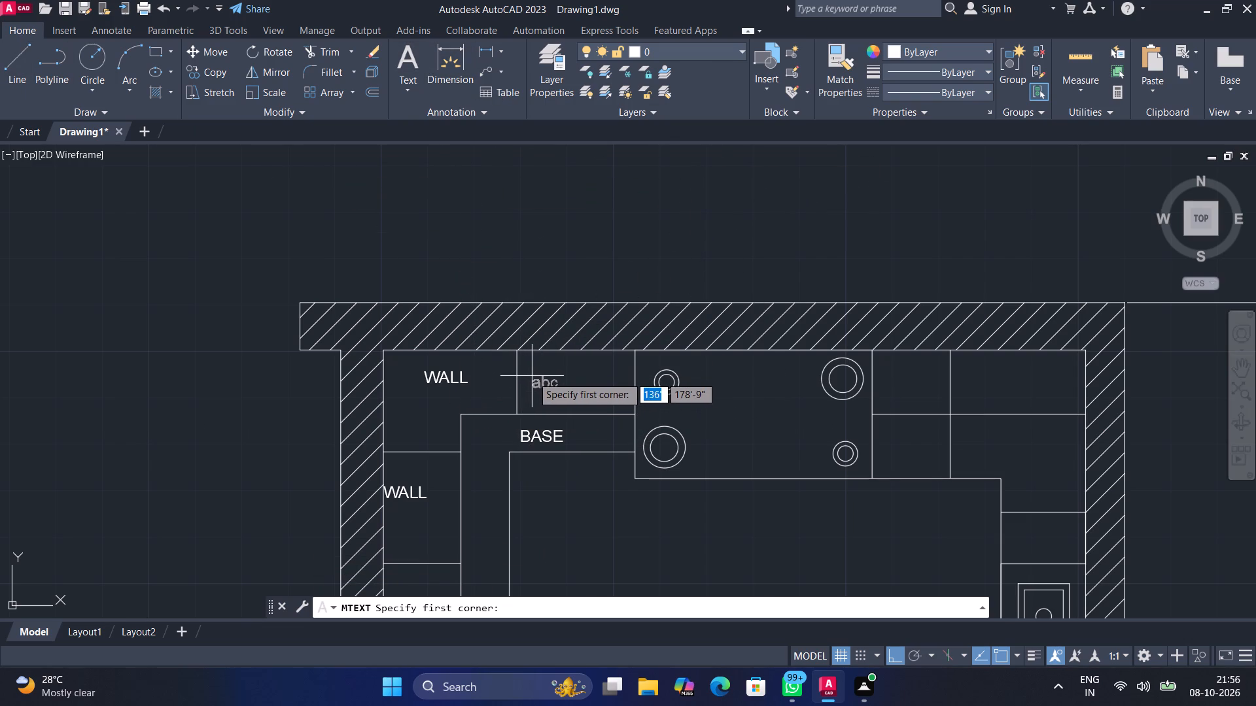
pyautogui.click(532, 376)
pyautogui.click(606, 397)
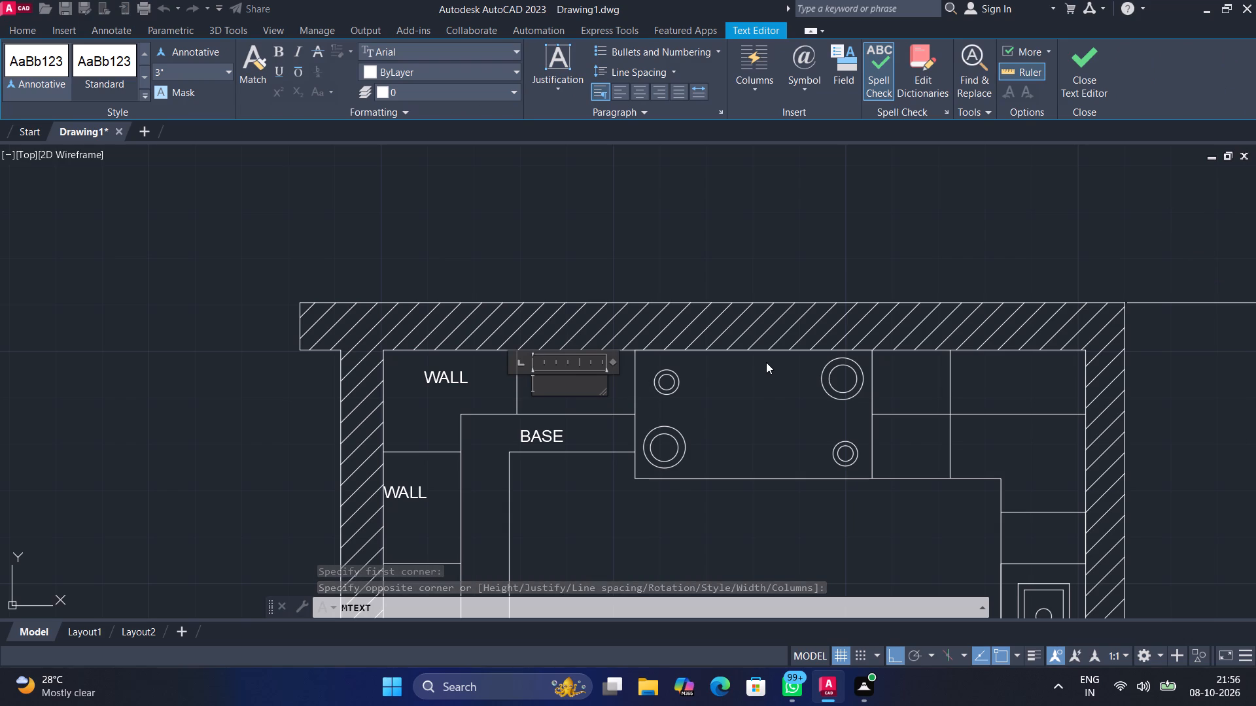
pyautogui.write('WA')
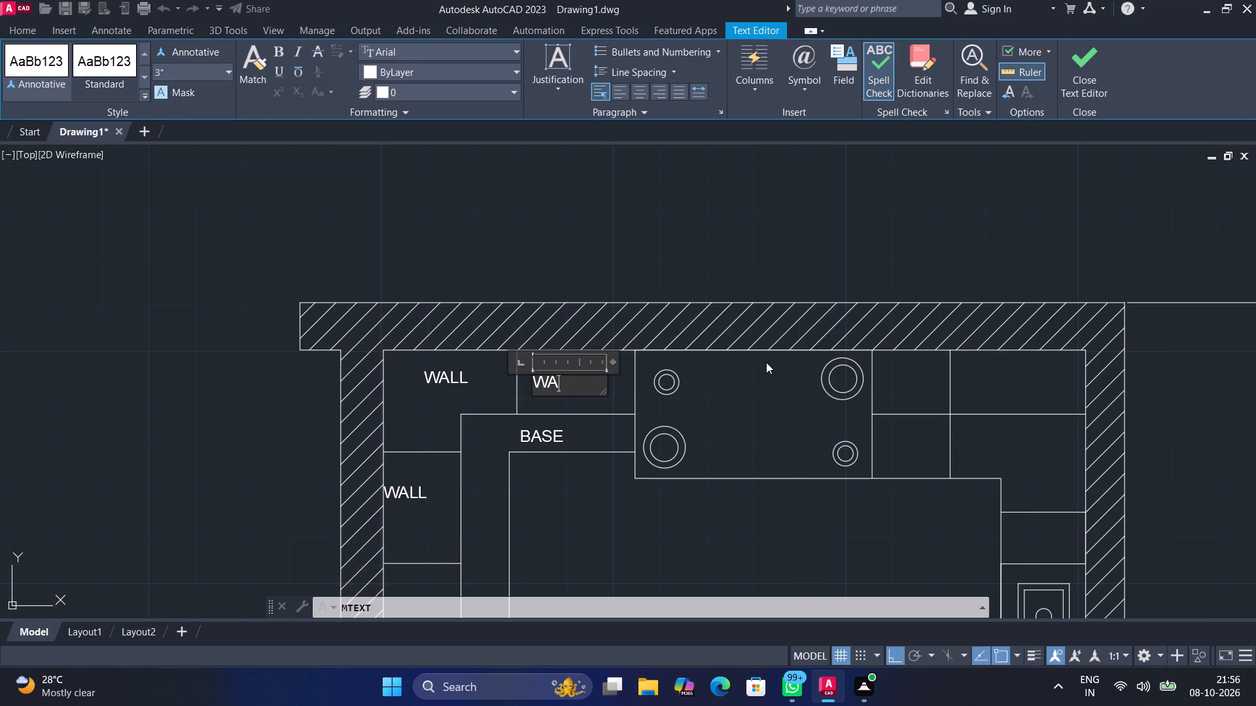
pyautogui.write('LL')
pyautogui.click(686, 513)
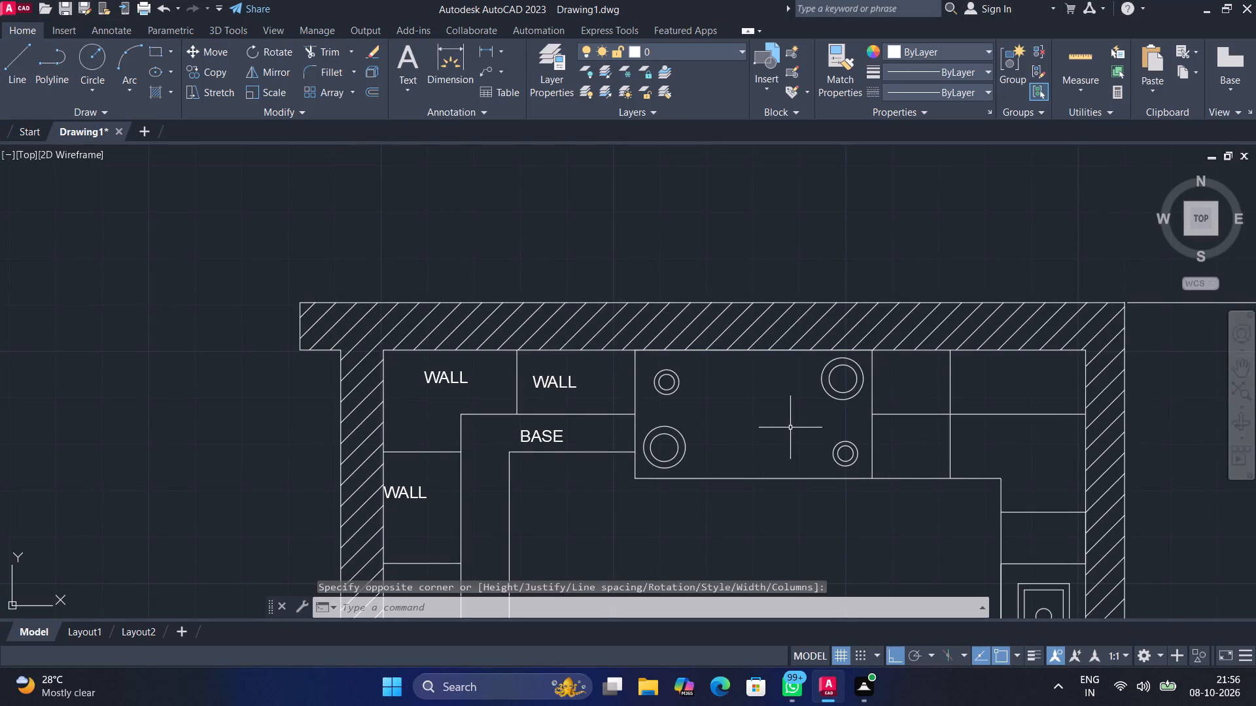
# Add a two-line multiline text label reading BURNER and RANGE TOP in the open floor area just below the stove.
pyautogui.moveTo(793, 429); pyautogui.dragTo(556, 180, button='middle')
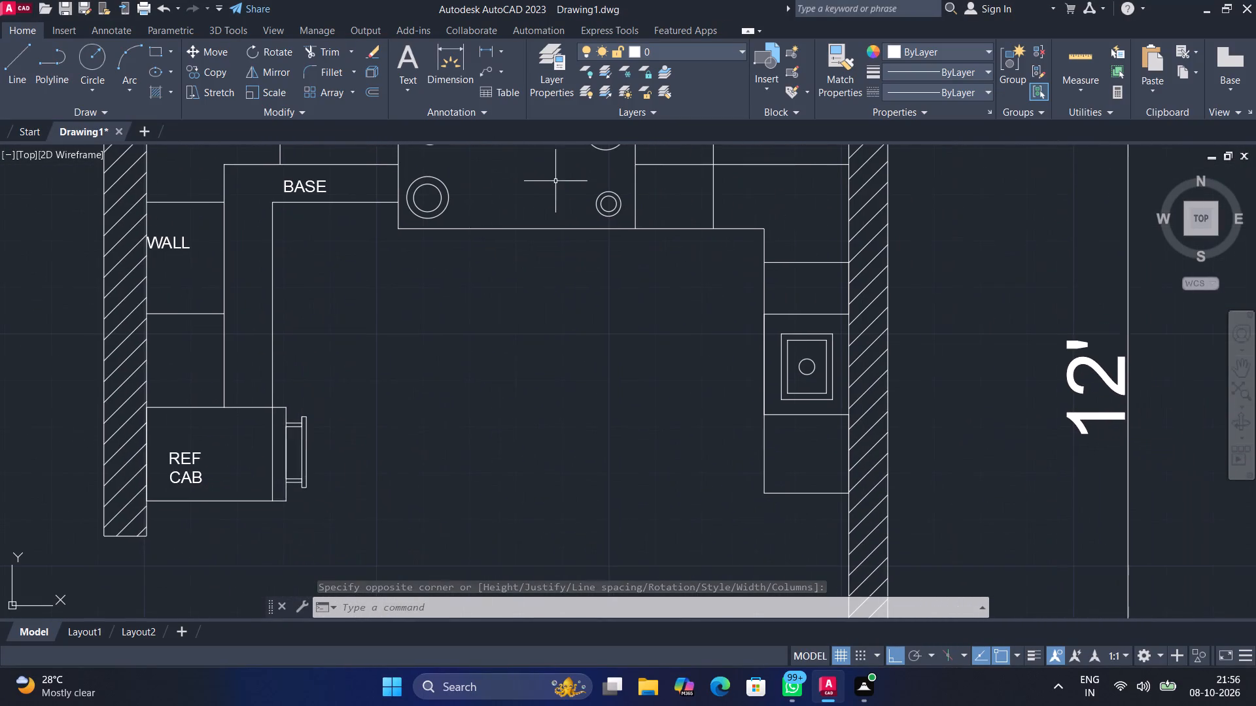
pyautogui.click(405, 46)
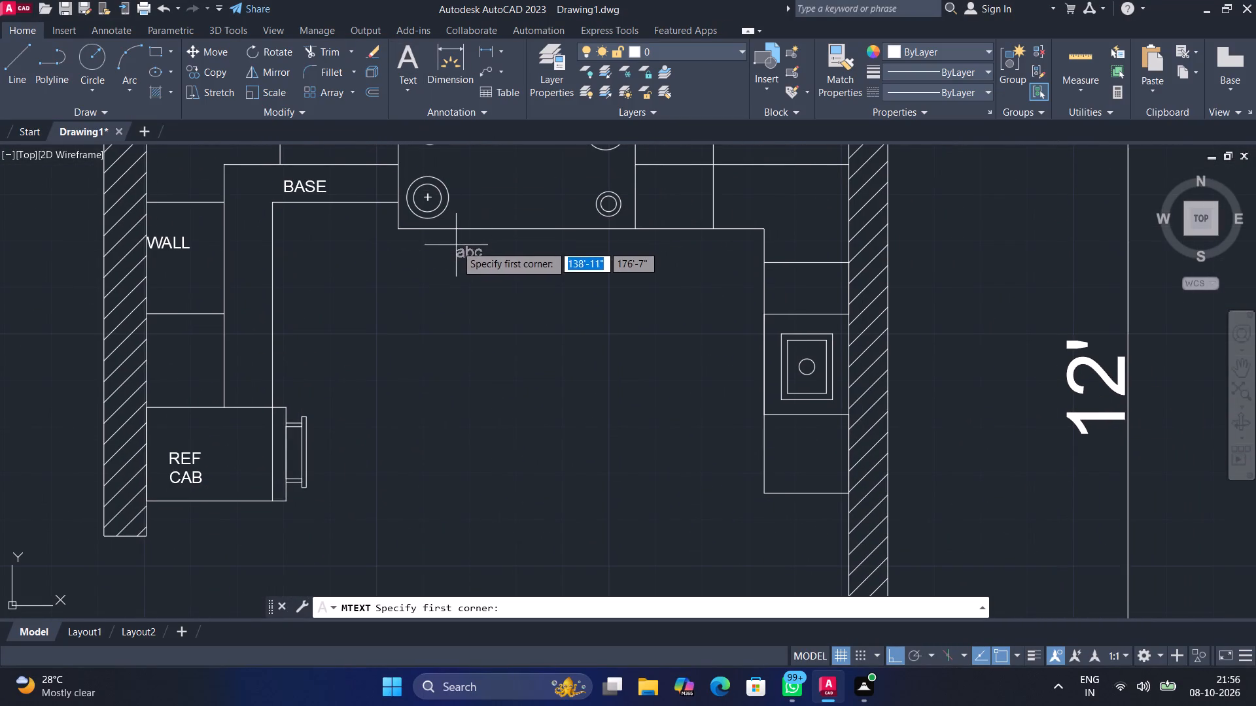
pyautogui.click(457, 278)
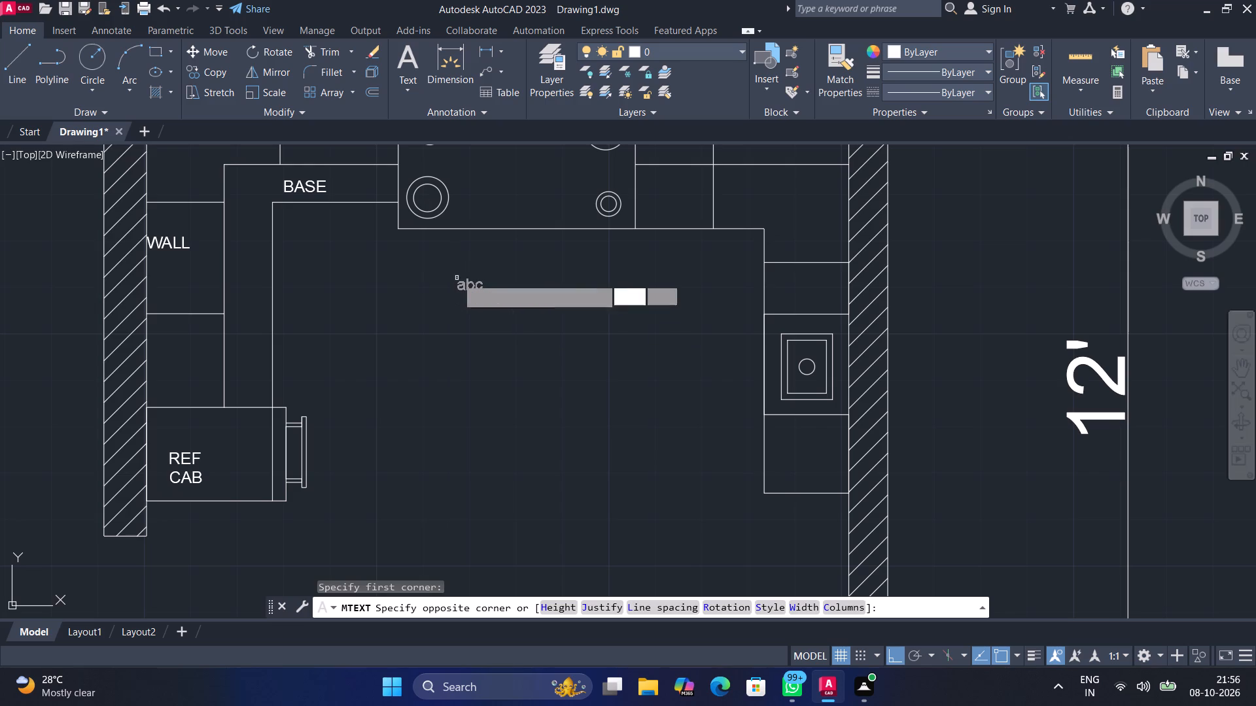
pyautogui.click(595, 326)
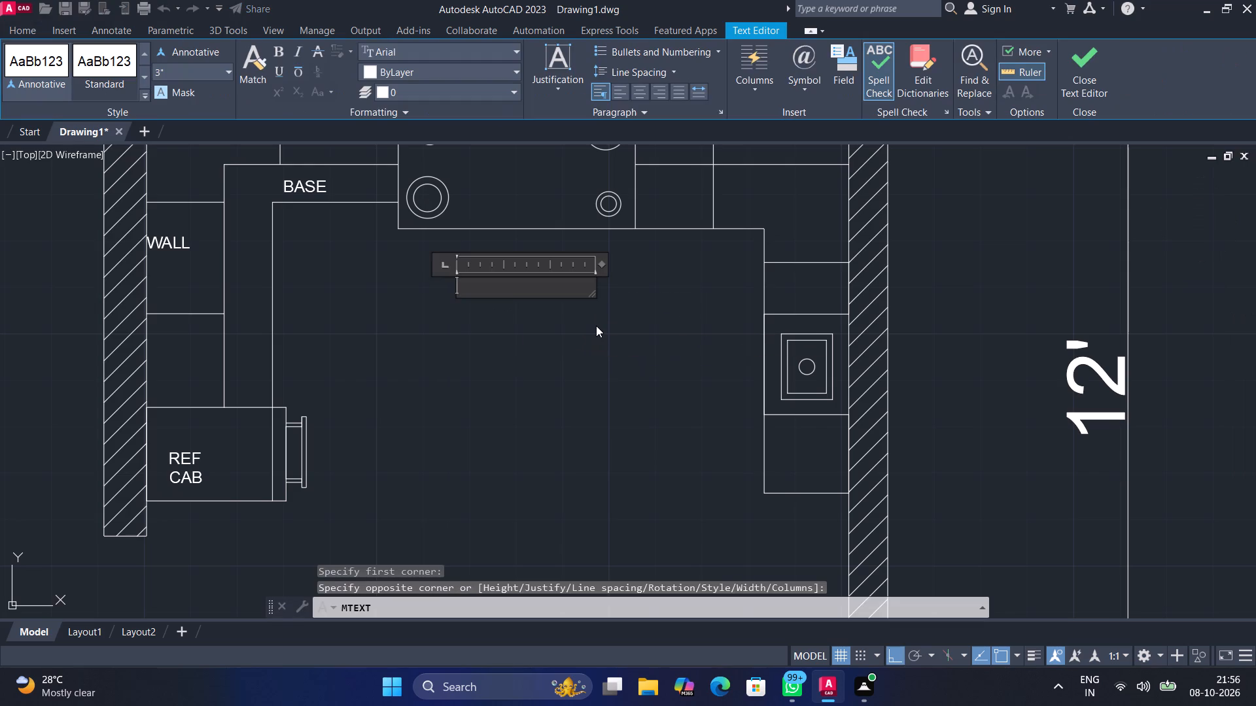
pyautogui.press('b')
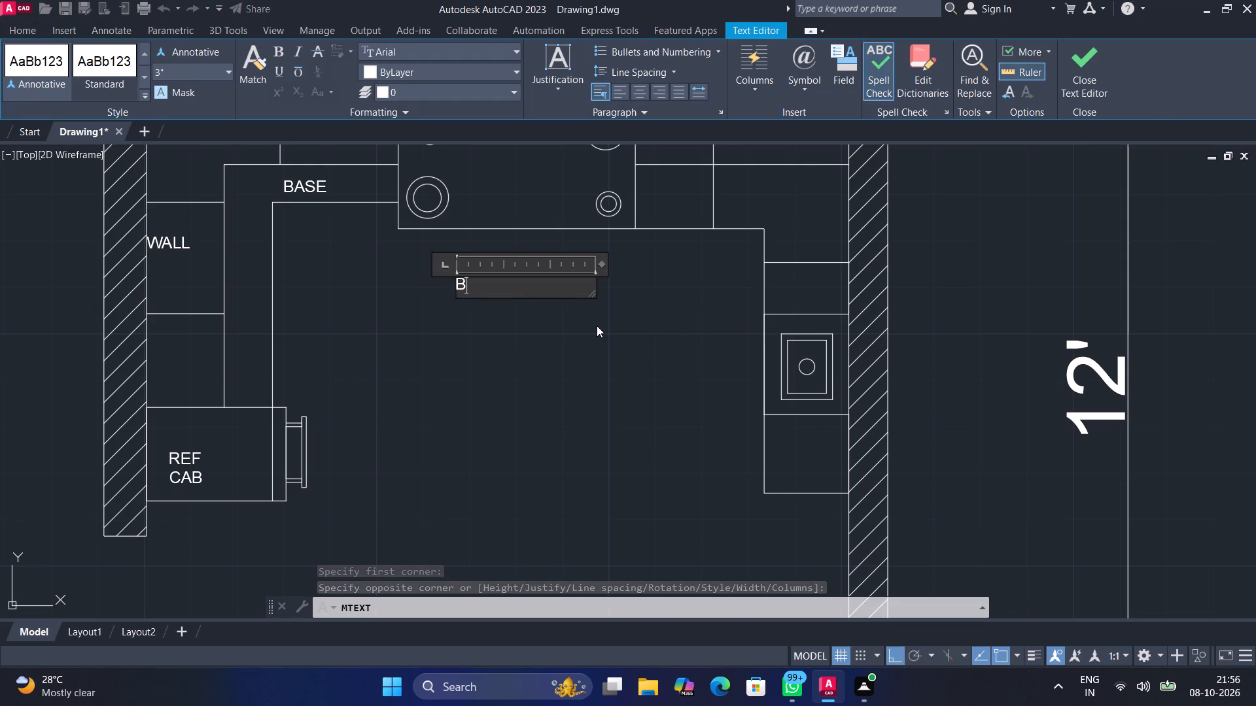
pyautogui.write('UR')
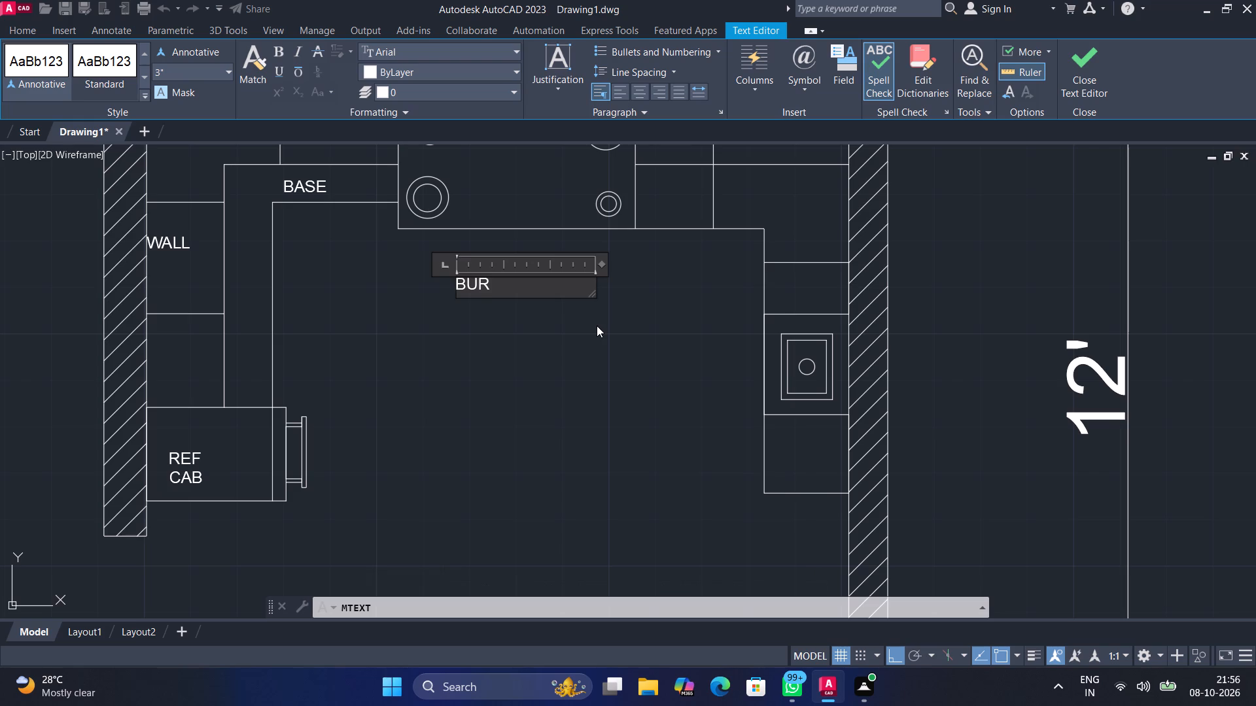
pyautogui.press('n')
pyautogui.write('AR')
pyautogui.press('BackSpace')
pyautogui.press('BackSpace')
pyautogui.press('BackSpace')
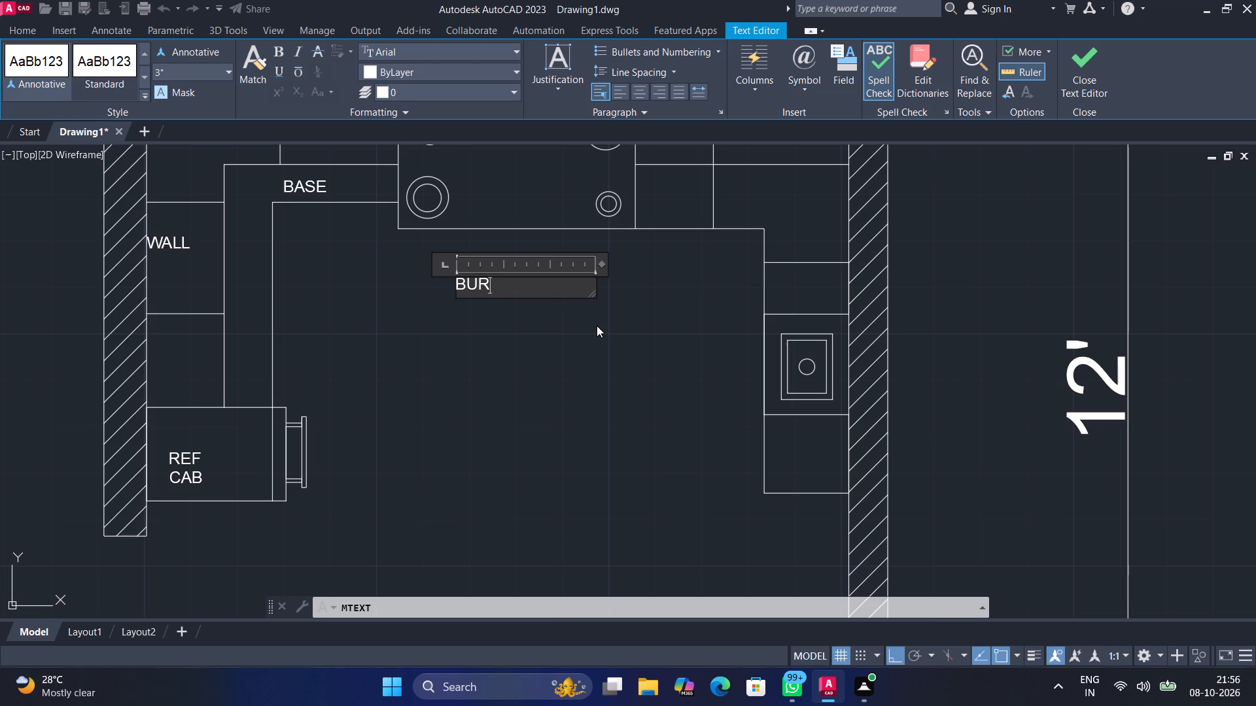
pyautogui.press('n')
pyautogui.write('ER')
pyautogui.press('Return')
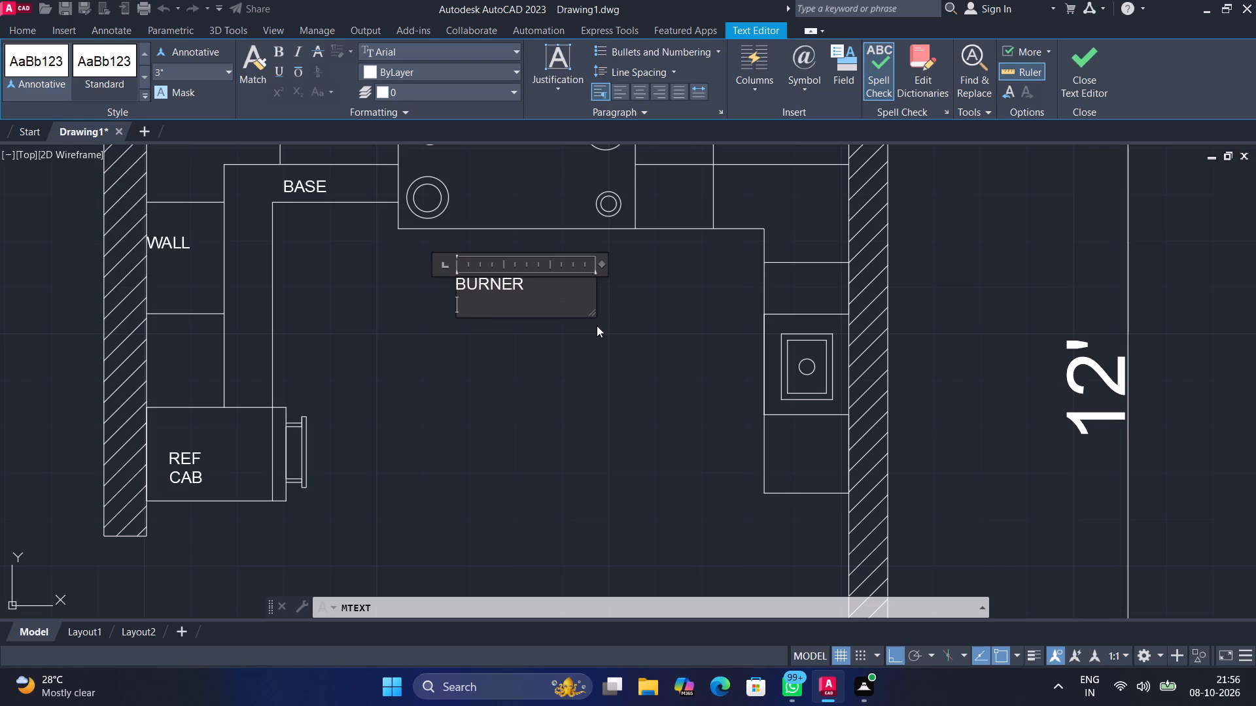
pyautogui.hscroll(15, 609, 328)
pyautogui.hscroll(18, 609, 328)
pyautogui.hscroll(-1, 609, 328)
pyautogui.write('RA')
pyautogui.press('n')
pyautogui.write('GE')
pyautogui.press('space')
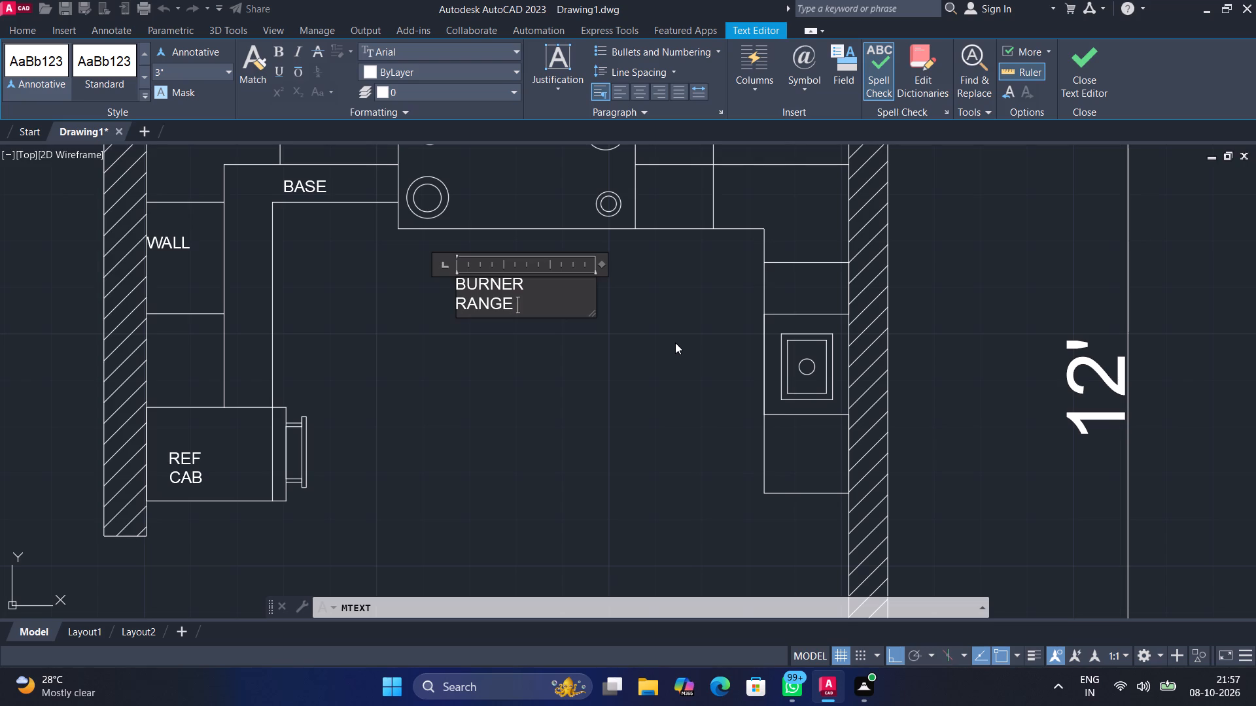
pyautogui.press('t')
pyautogui.write('OP')
pyautogui.click(655, 345)
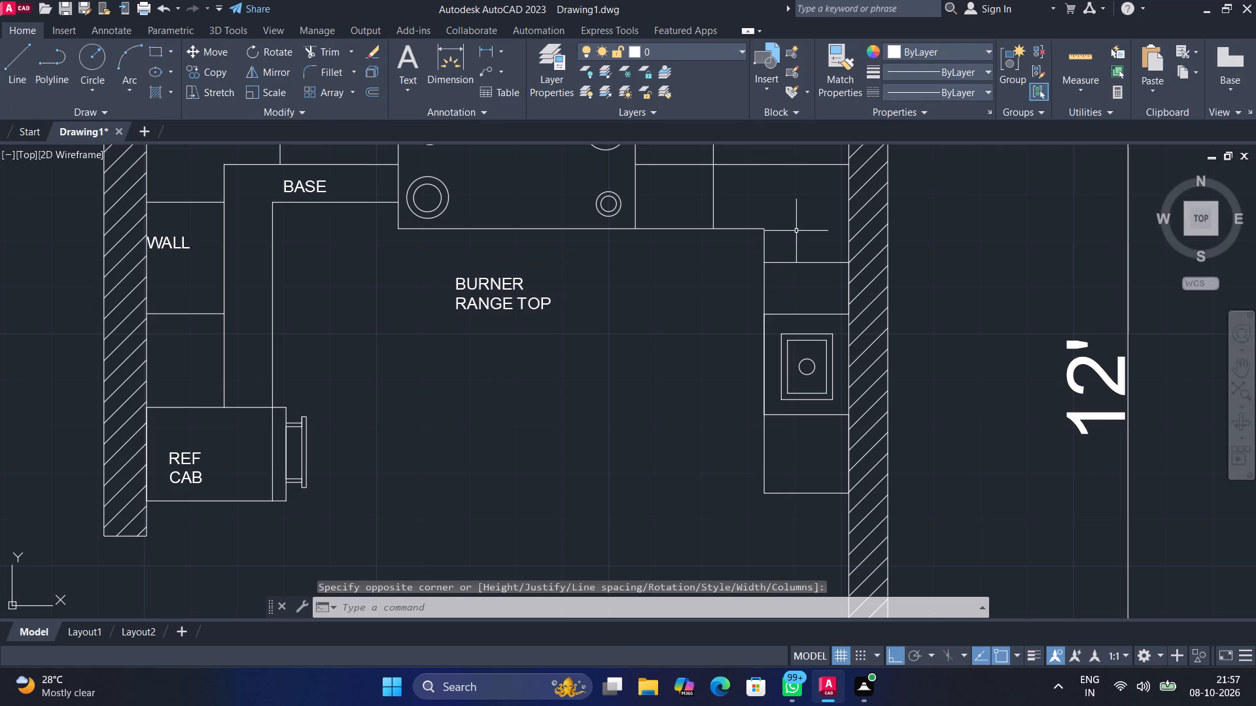
# Copy the WALL label beside the stove horizontally, placing one copy inside the stove and one in the narrow compartment on its far side.
pyautogui.moveTo(796, 237); pyautogui.dragTo(737, 555, button='middle')
pyautogui.scroll(1, 606, 483)
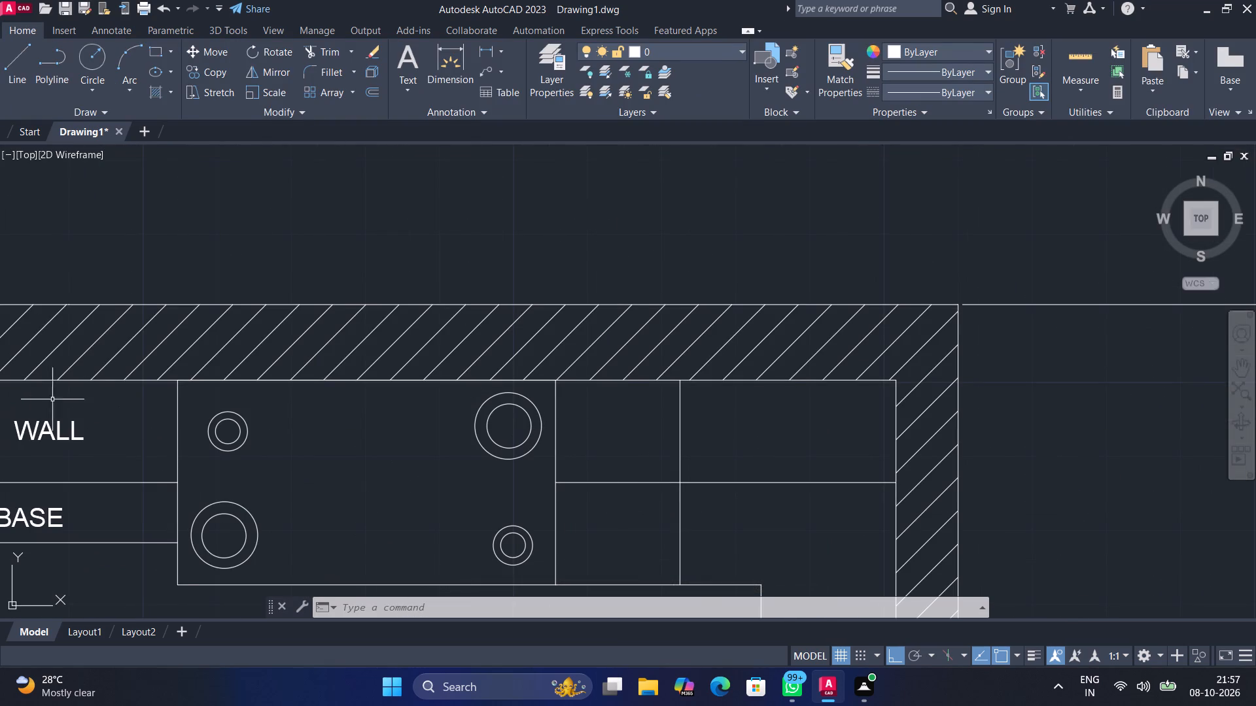
pyautogui.click(207, 71)
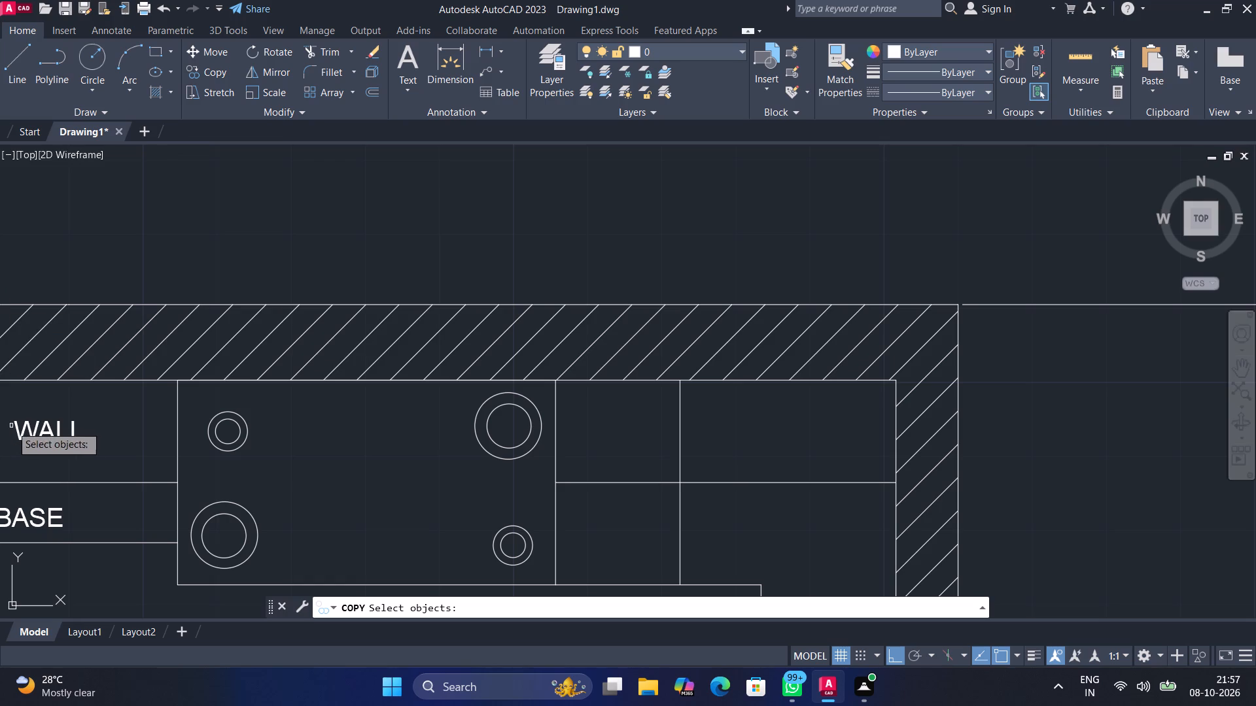
pyautogui.click(18, 429)
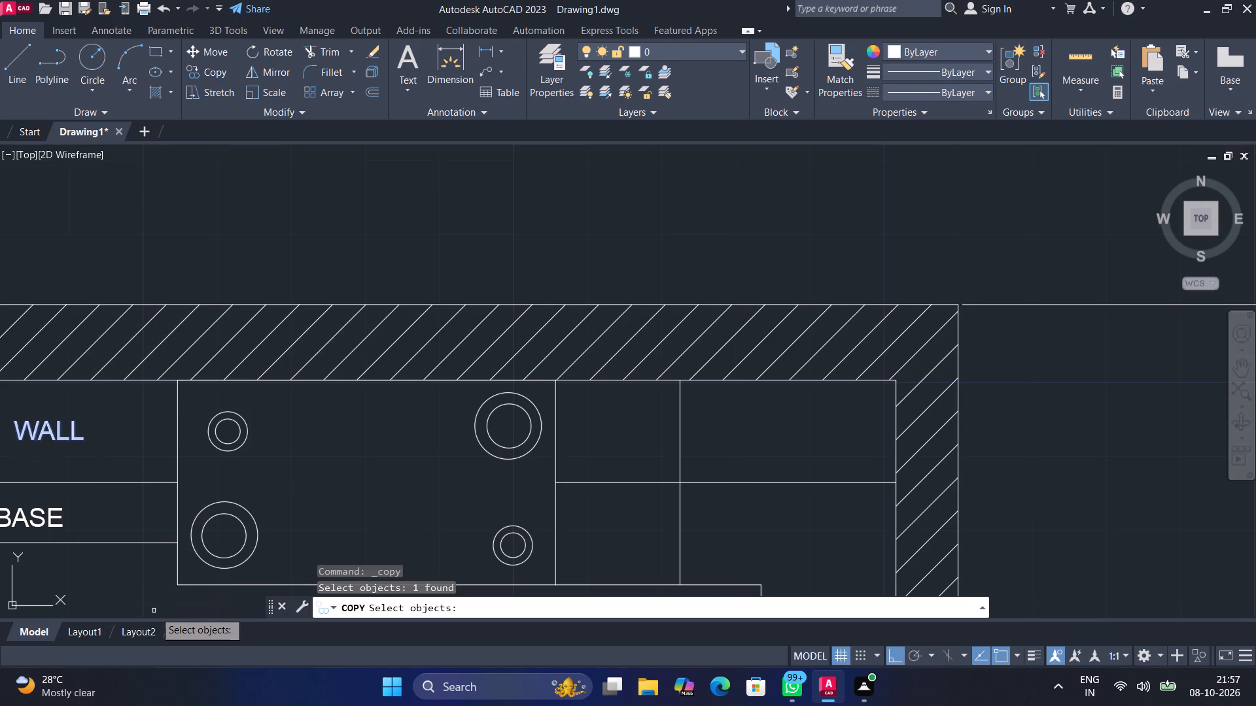
pyautogui.press('space')
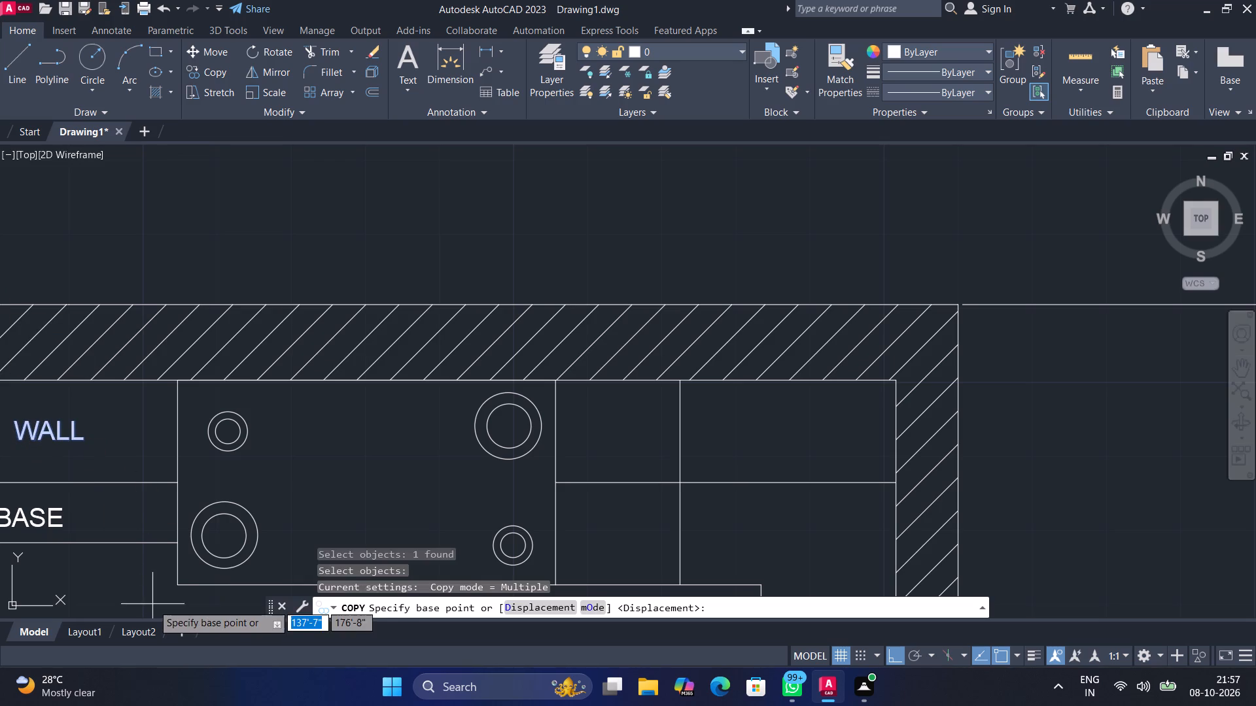
pyautogui.moveTo(50, 428); pyautogui.dragTo(56, 433)
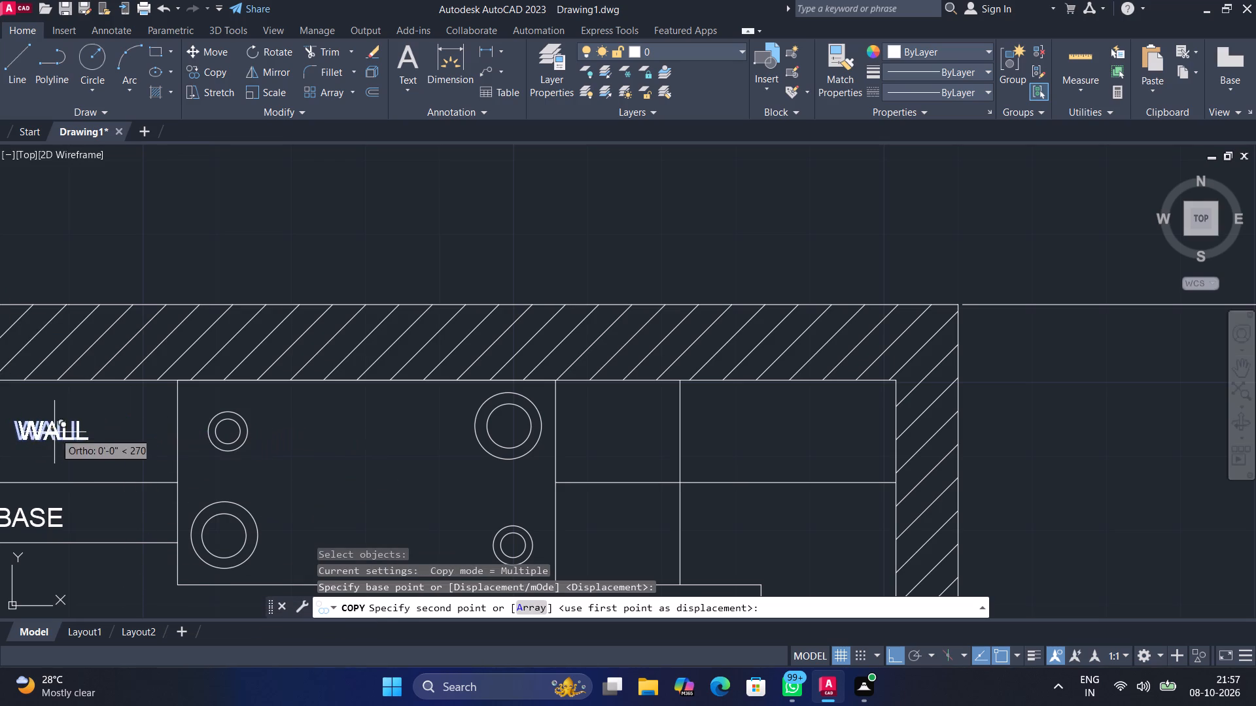
pyautogui.moveTo(56, 433); pyautogui.dragTo(277, 511)
pyautogui.moveTo(311, 522); pyautogui.dragTo(591, 590)
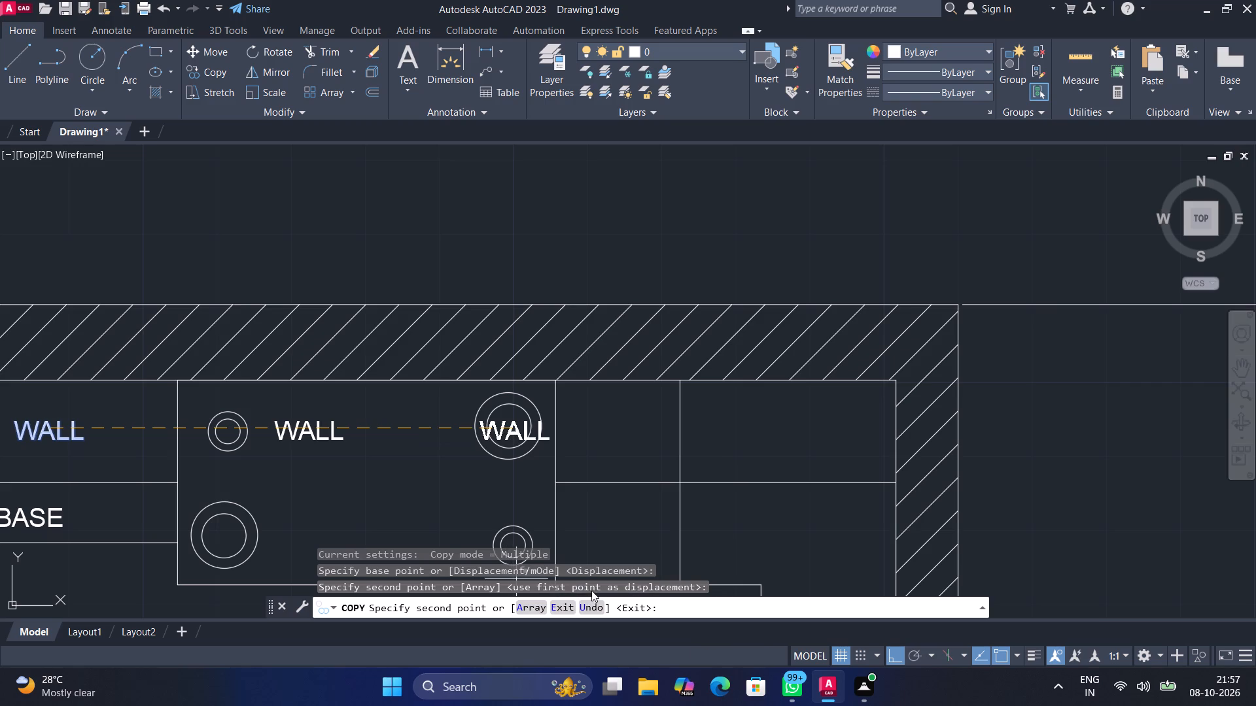
pyautogui.moveTo(591, 590); pyautogui.dragTo(628, 598)
pyautogui.click(628, 598)
pyautogui.click(628, 598)
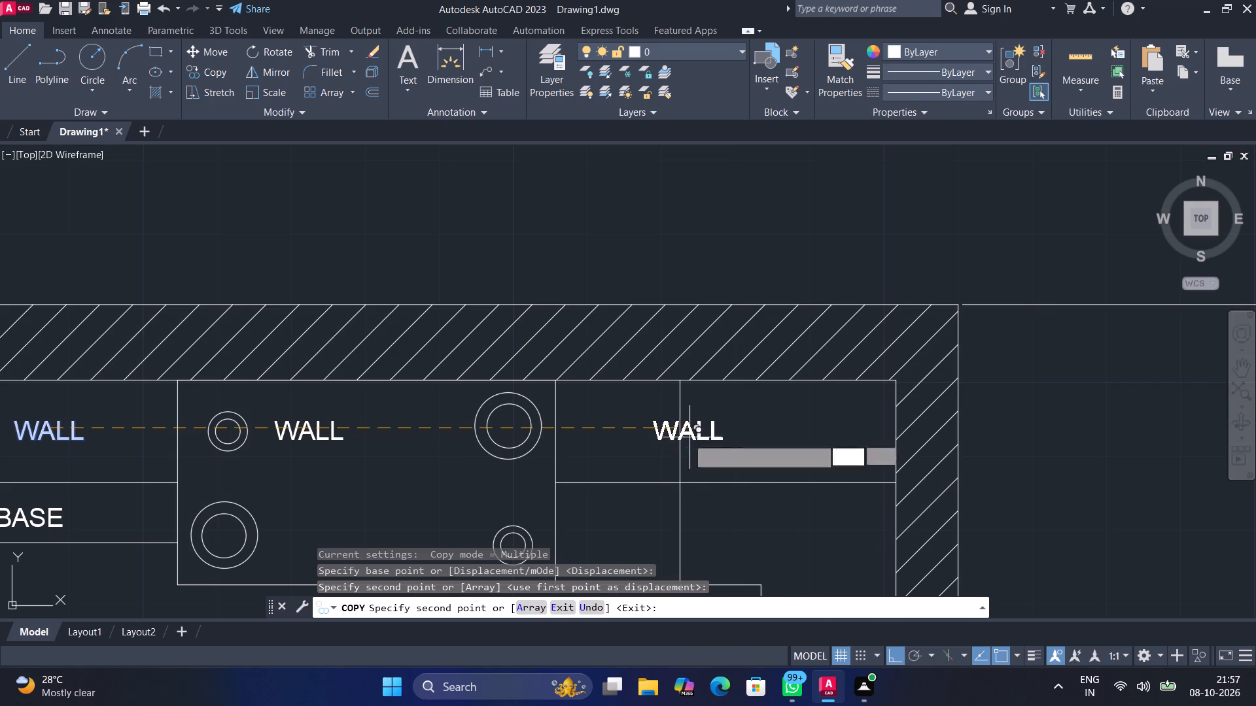
pyautogui.click(624, 454)
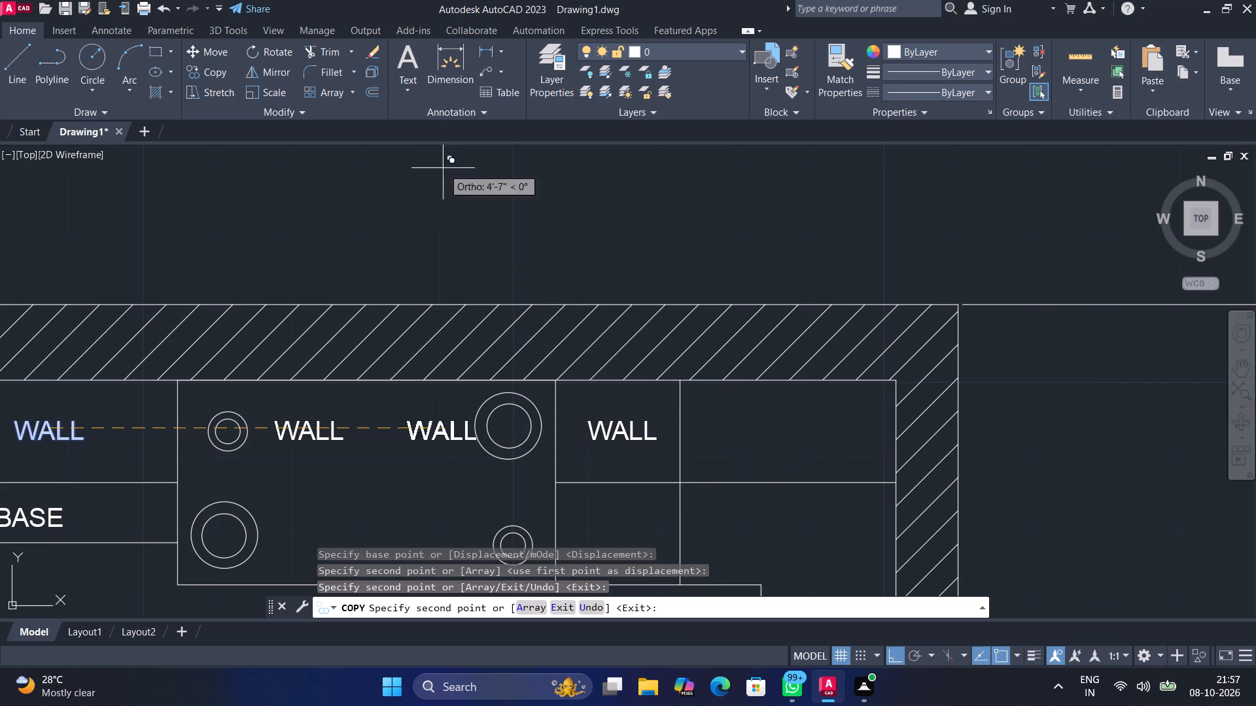
pyautogui.click(3, 65)
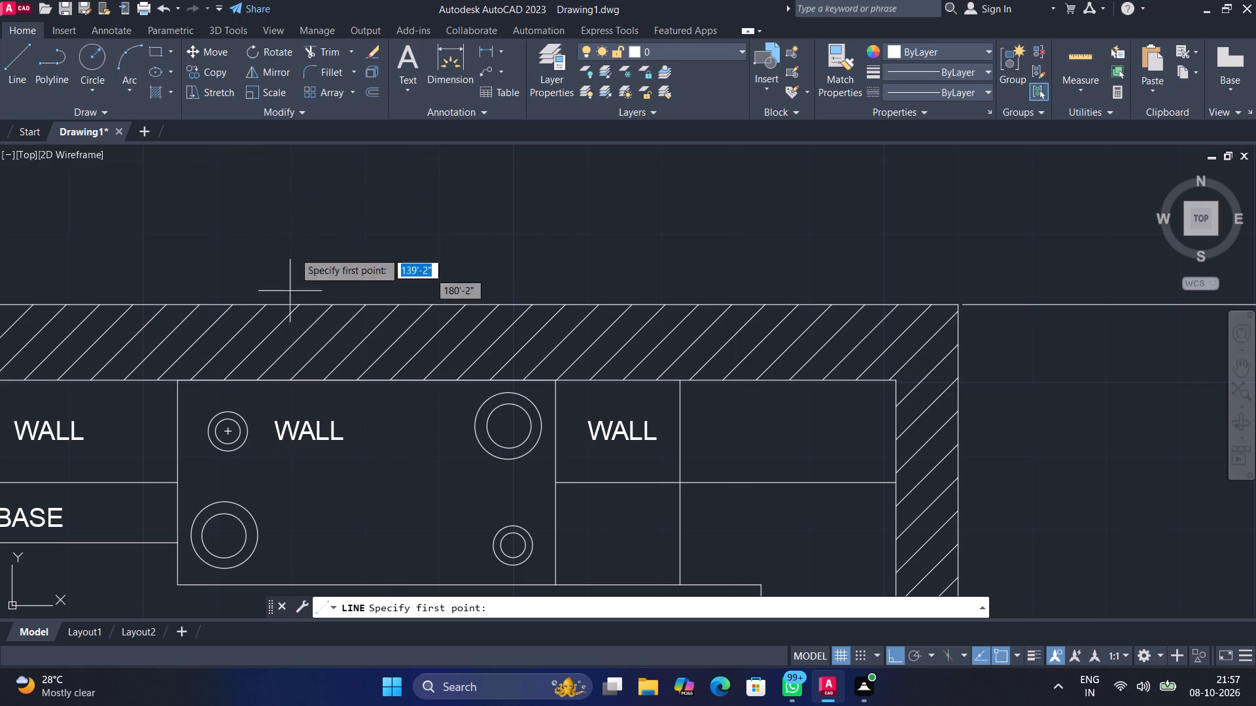
# Move the WALL copy from inside the stove to the counter's front edge, below the WALL label in the narrow compartment.
pyautogui.click(216, 50)
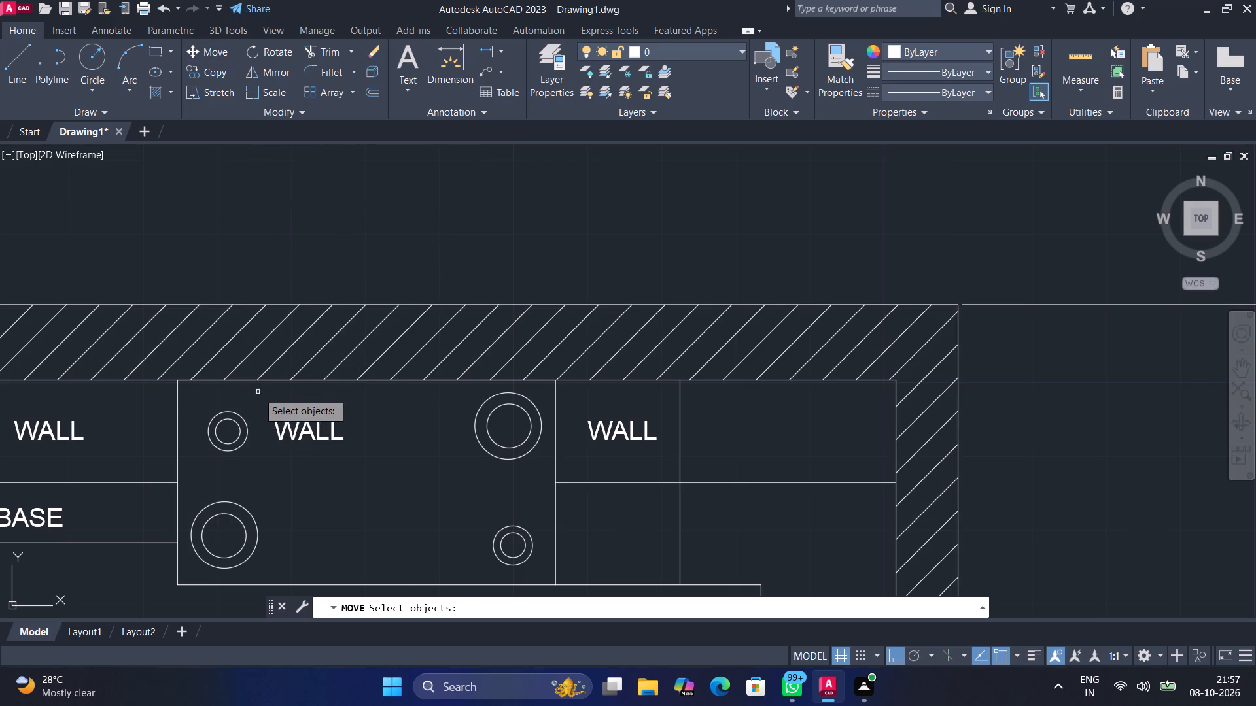
pyautogui.click(291, 432)
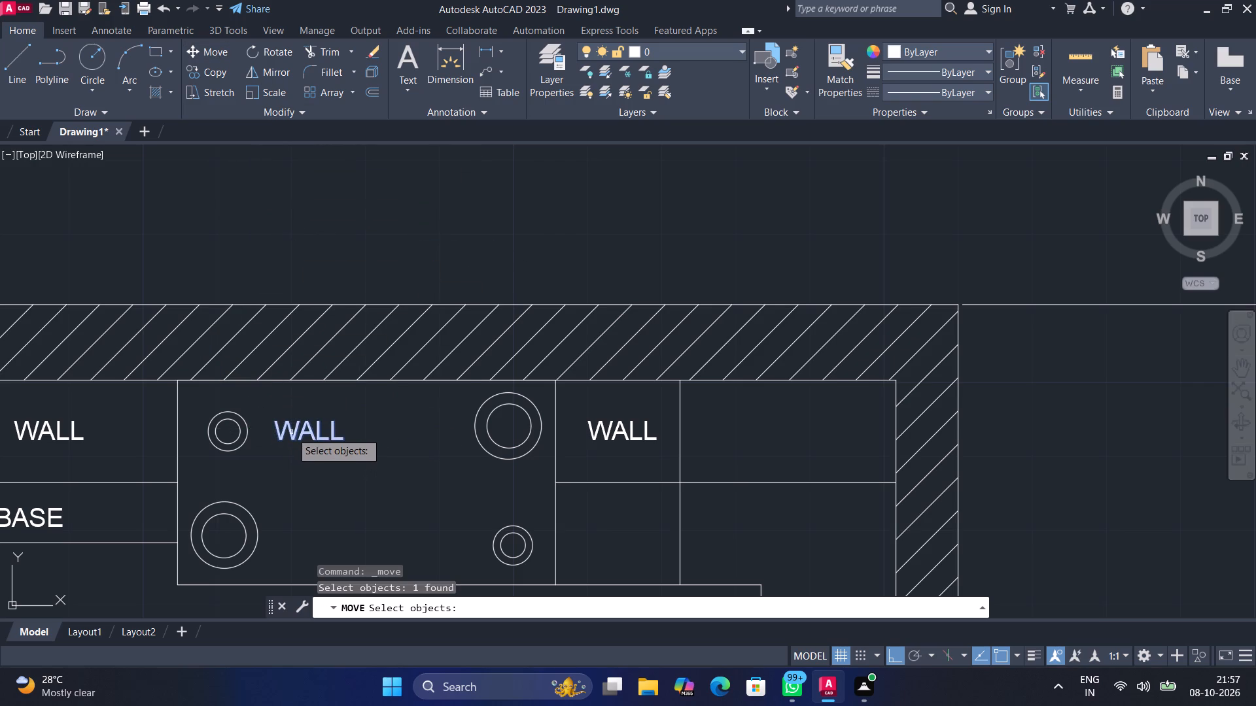
pyautogui.press('space')
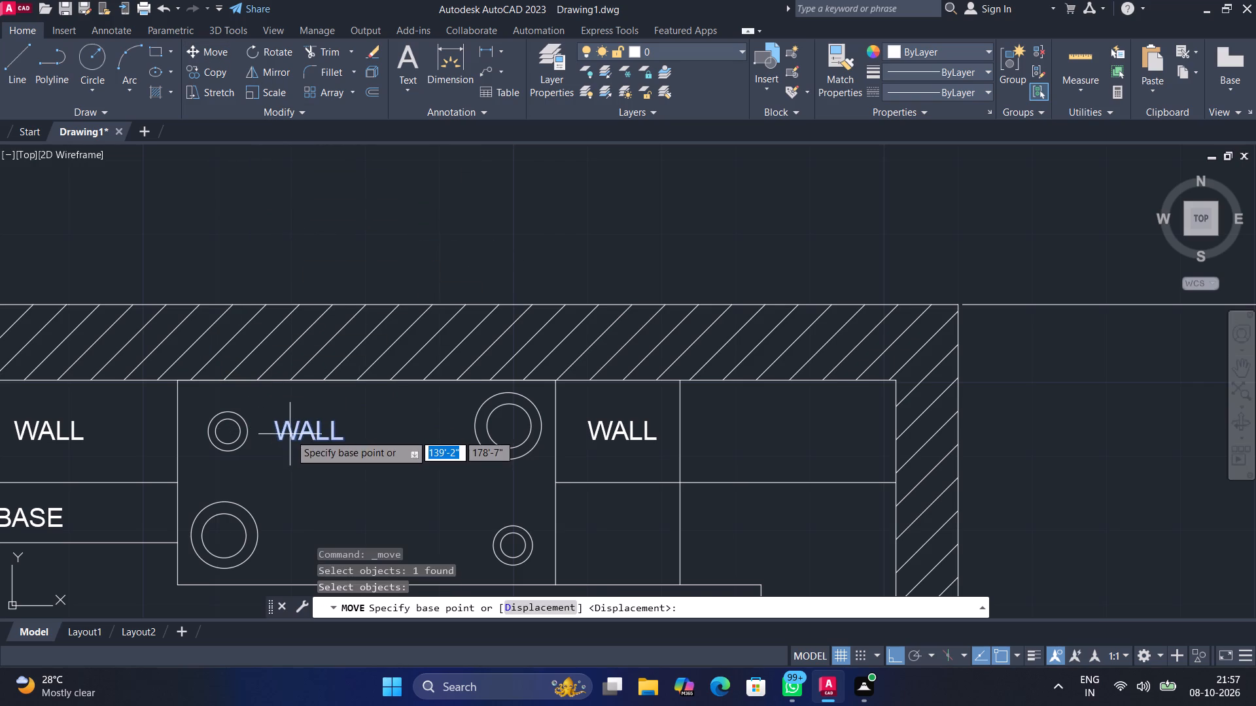
pyautogui.moveTo(290, 433); pyautogui.dragTo(452, 532)
pyautogui.moveTo(612, 579); pyautogui.dragTo(664, 596)
pyautogui.click(665, 596)
pyautogui.click(672, 599)
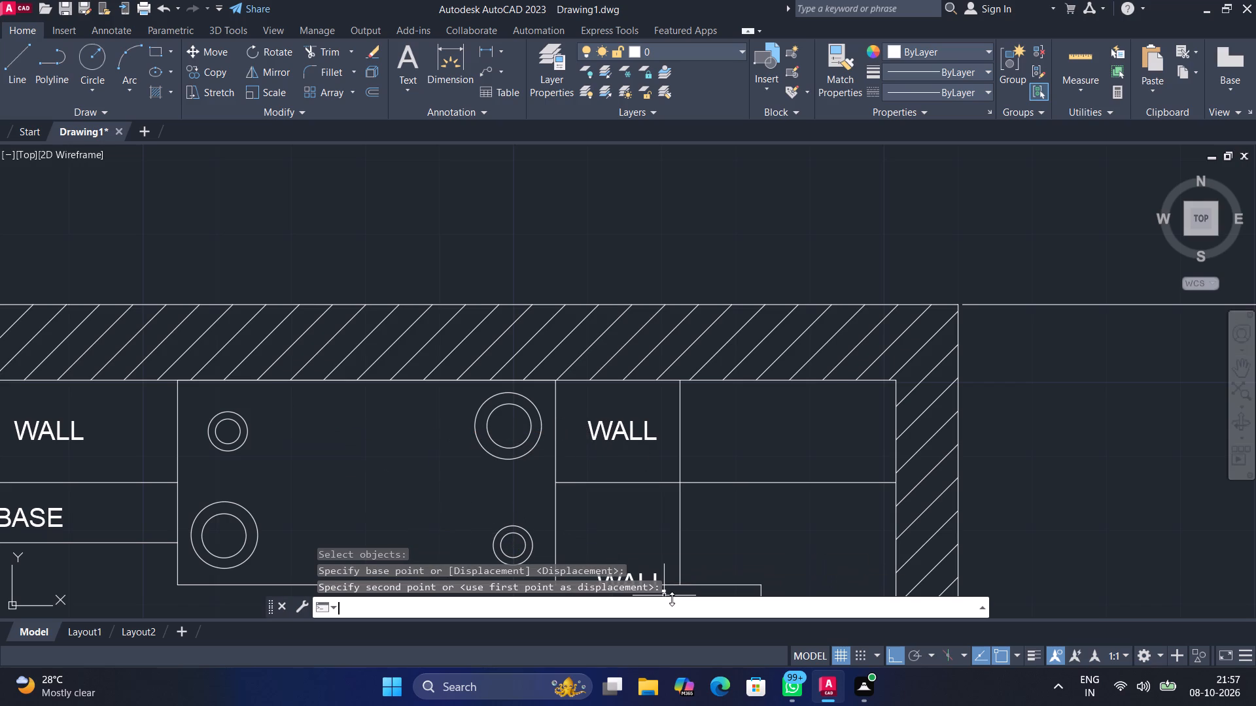
pyautogui.moveTo(676, 598); pyautogui.dragTo(705, 583)
# Move the WALL label from the counter's front edge into the top corner compartment beside the hatched side wall, with Ortho turned off.
pyautogui.moveTo(698, 548); pyautogui.dragTo(718, 535, button='middle')
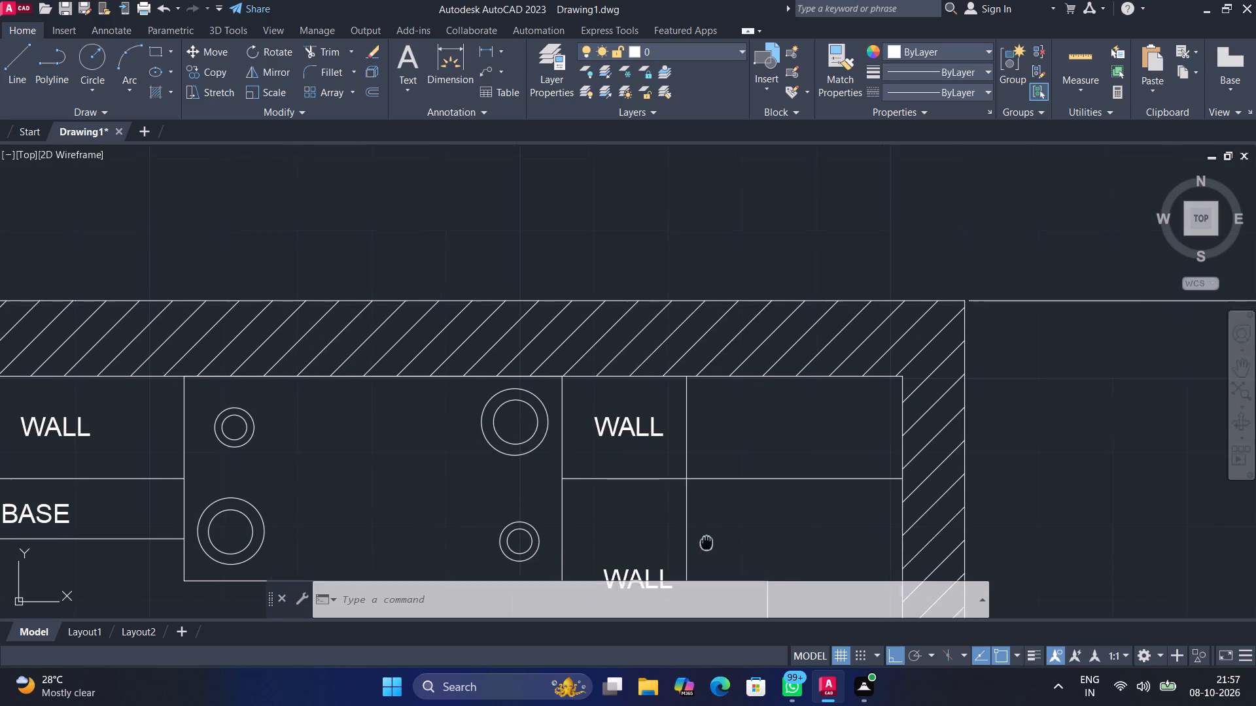
pyautogui.moveTo(718, 535); pyautogui.dragTo(800, 394, button='middle')
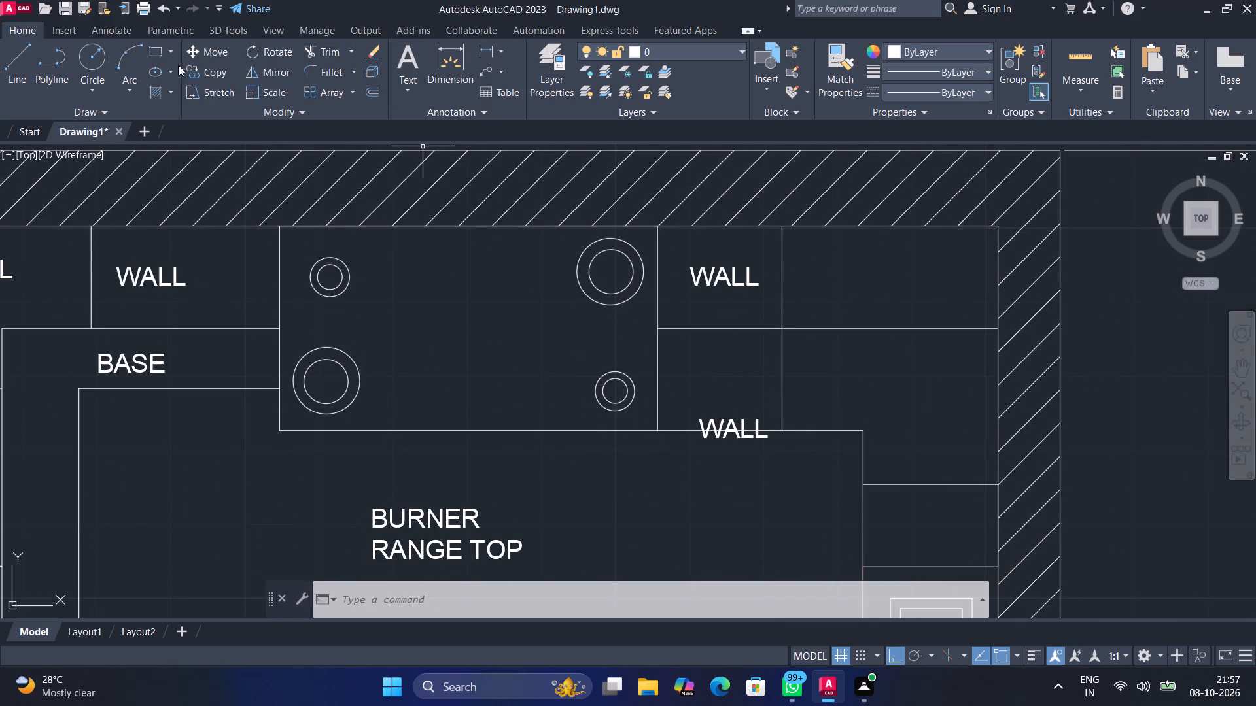
pyautogui.click(201, 41)
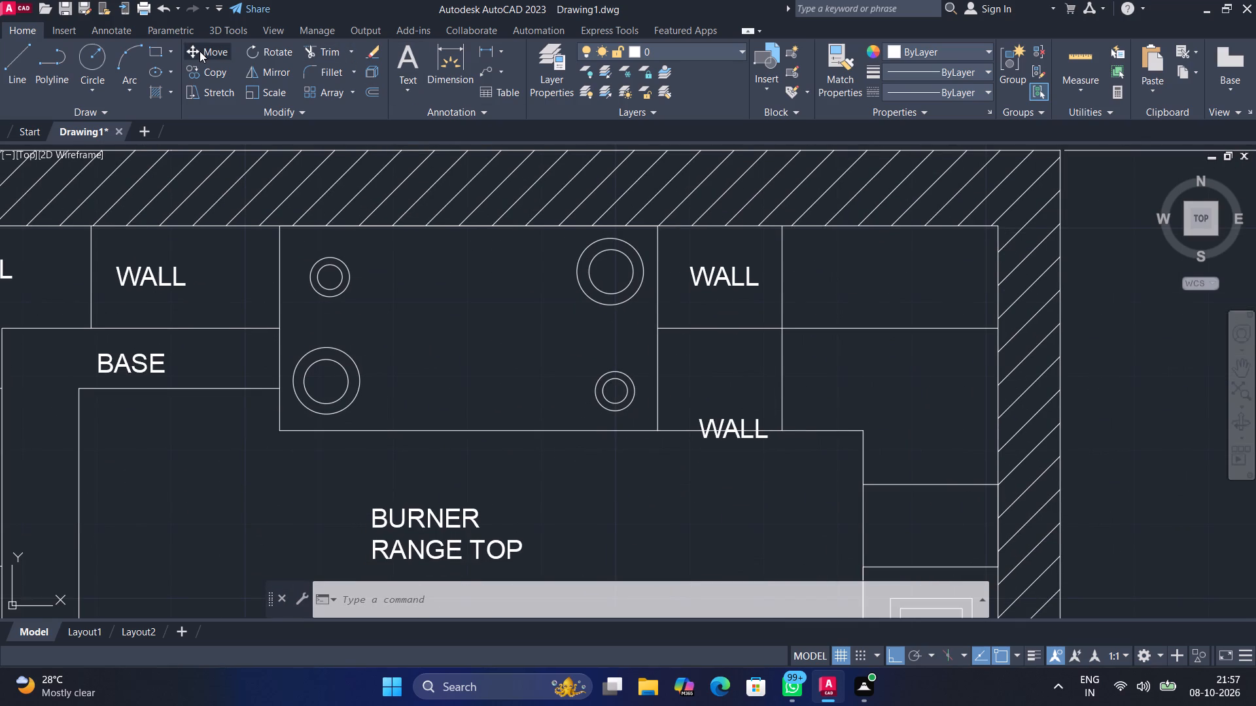
pyautogui.click(200, 51)
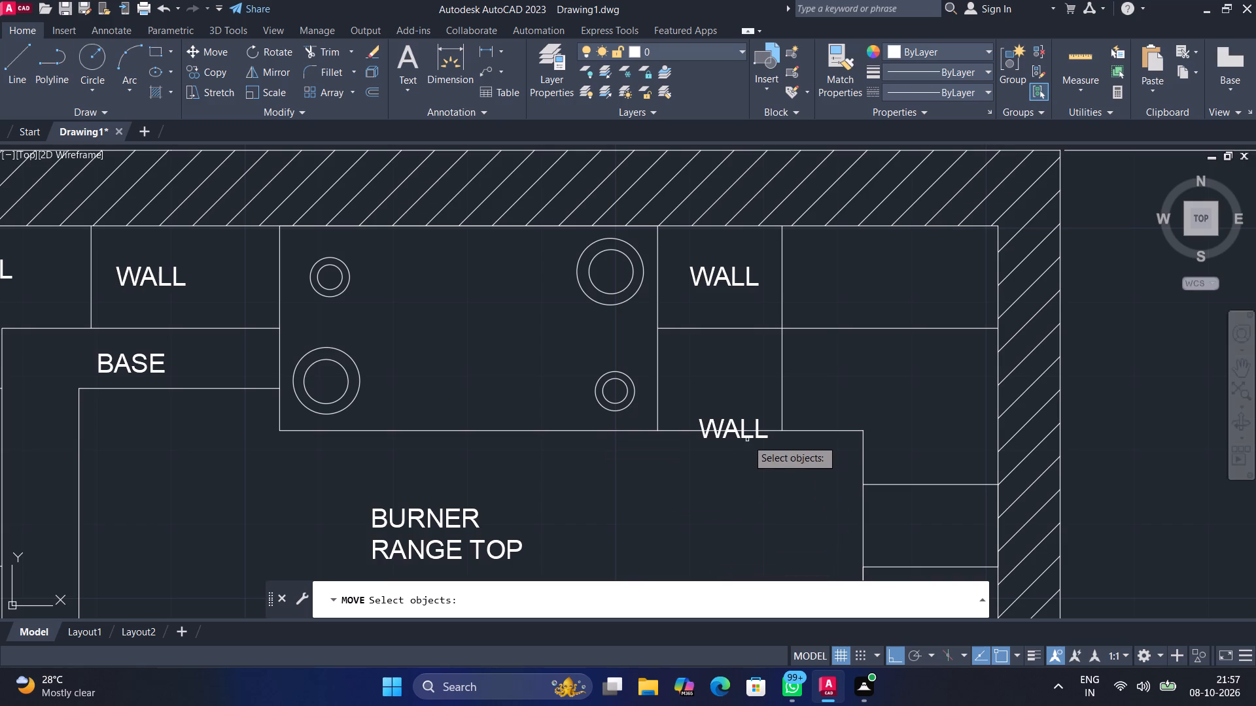
pyautogui.click(747, 434)
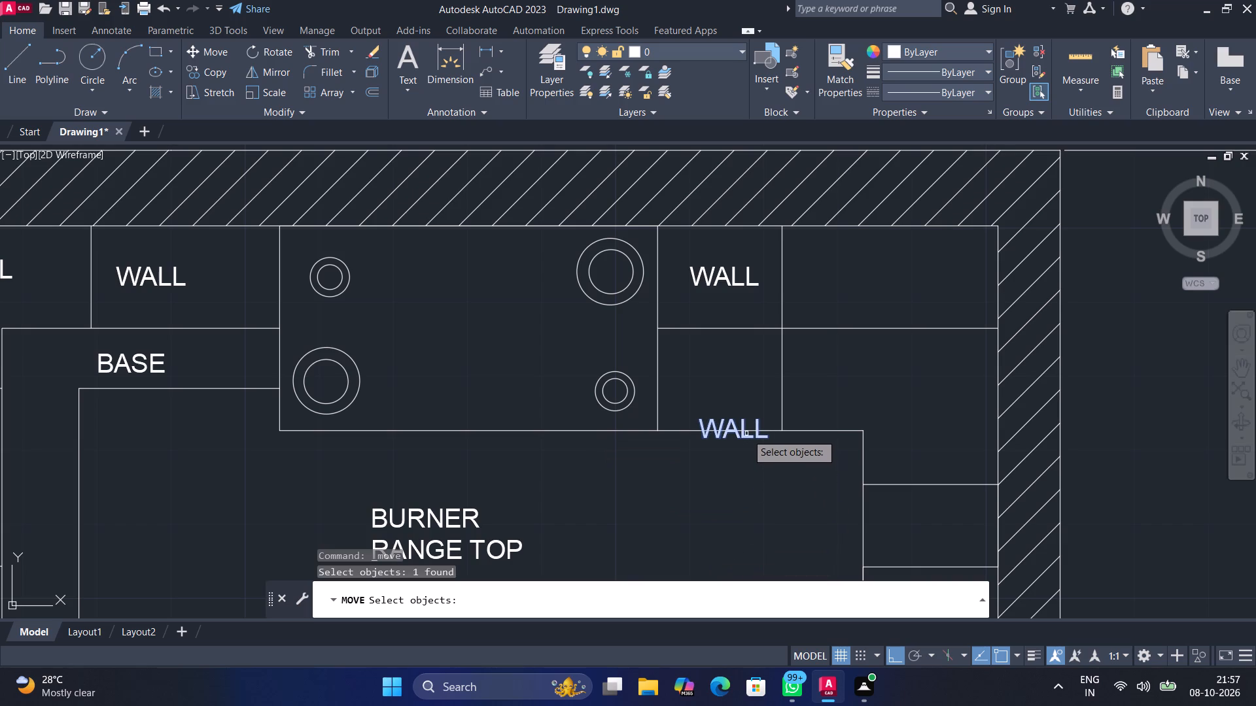
pyautogui.press('space')
pyautogui.moveTo(746, 433); pyautogui.dragTo(826, 370)
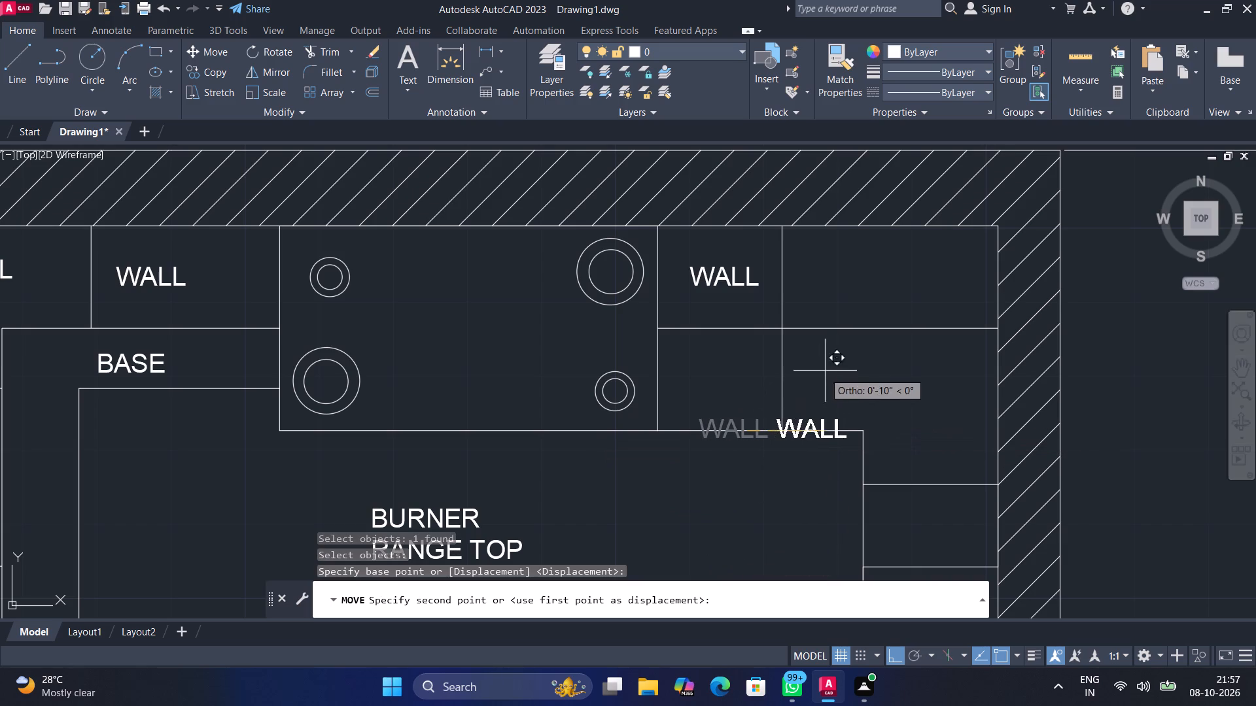
pyautogui.moveTo(826, 370); pyautogui.dragTo(765, 601)
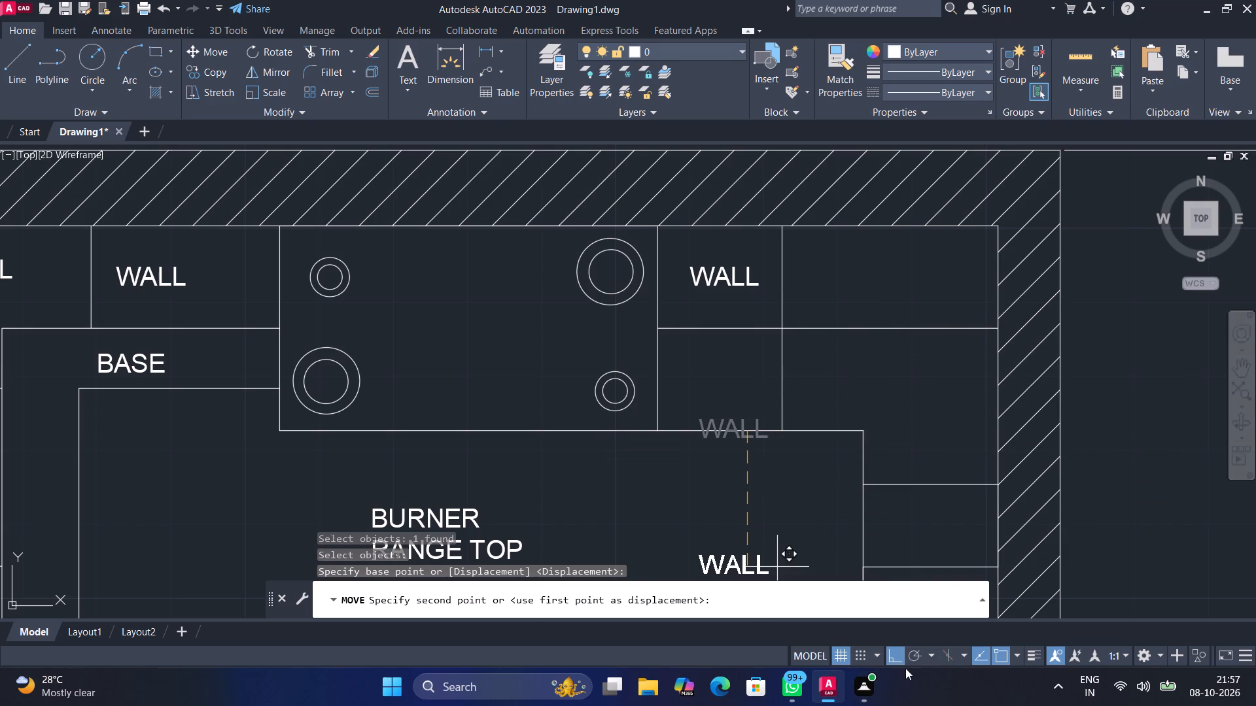
pyautogui.click(901, 657)
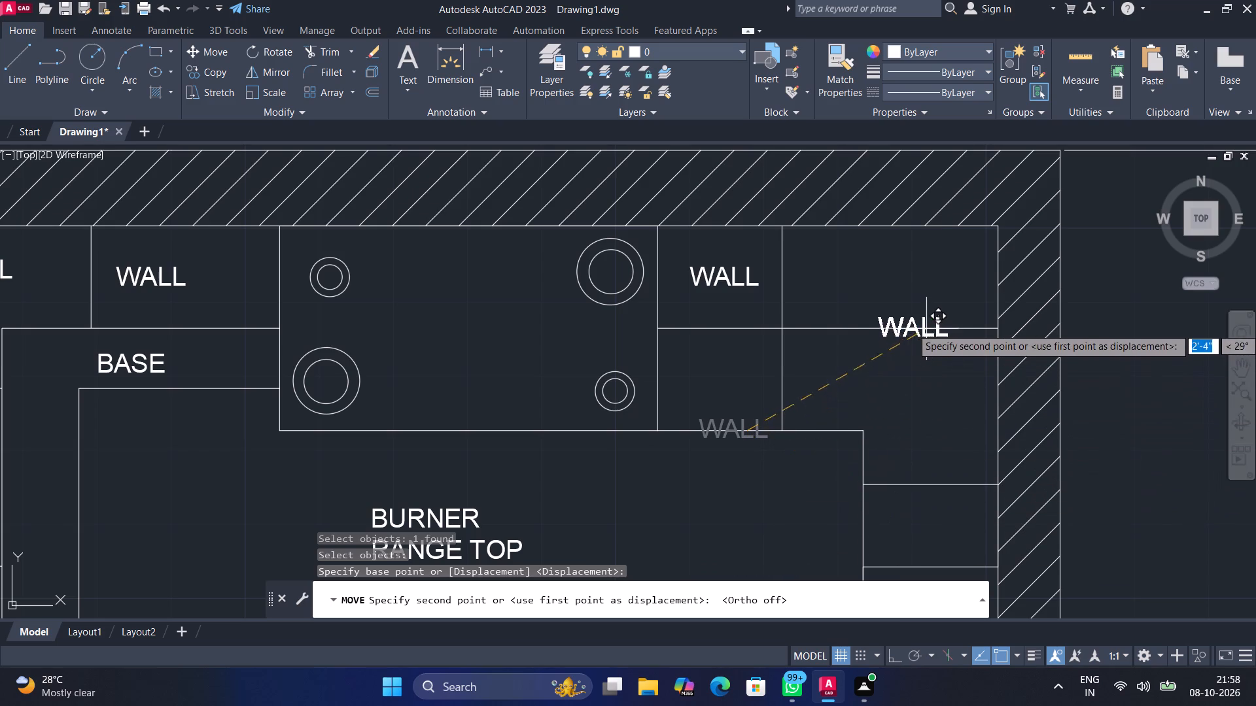
pyautogui.click(898, 289)
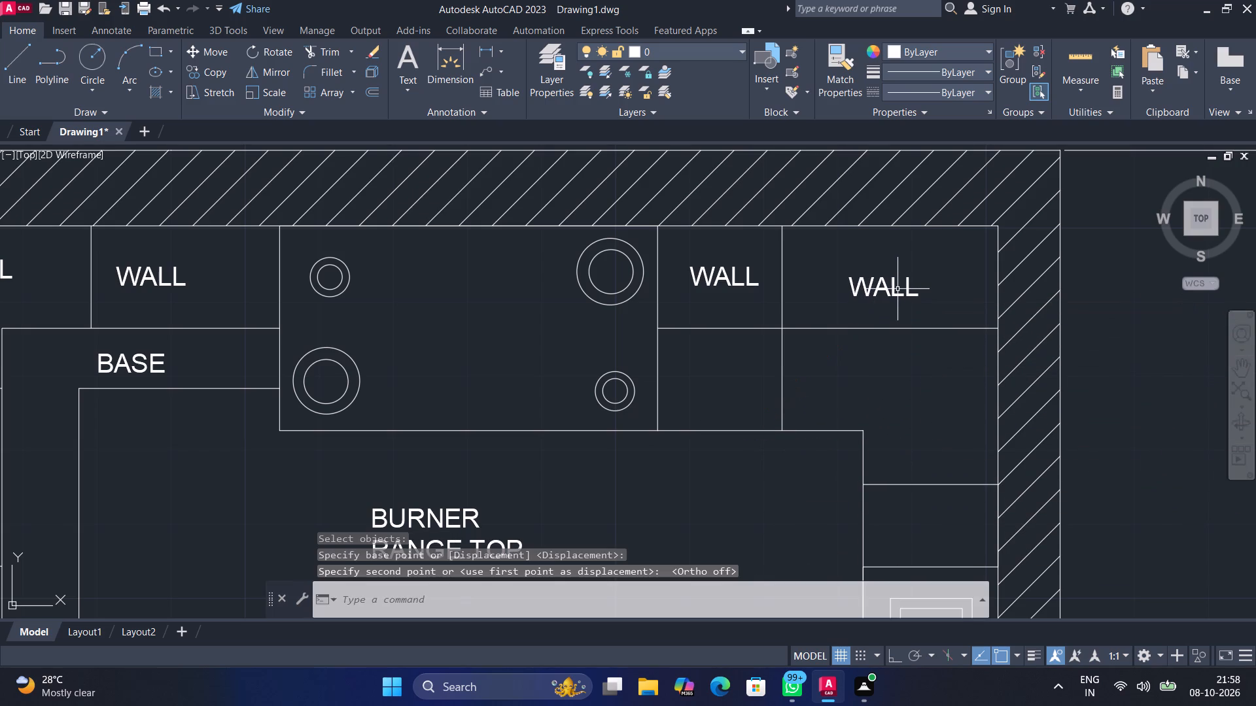
# Copy the BASE label beside the stove into the corner counter area below the WALL label near the hatched side wall.
pyautogui.click(211, 77)
pyautogui.click(118, 366)
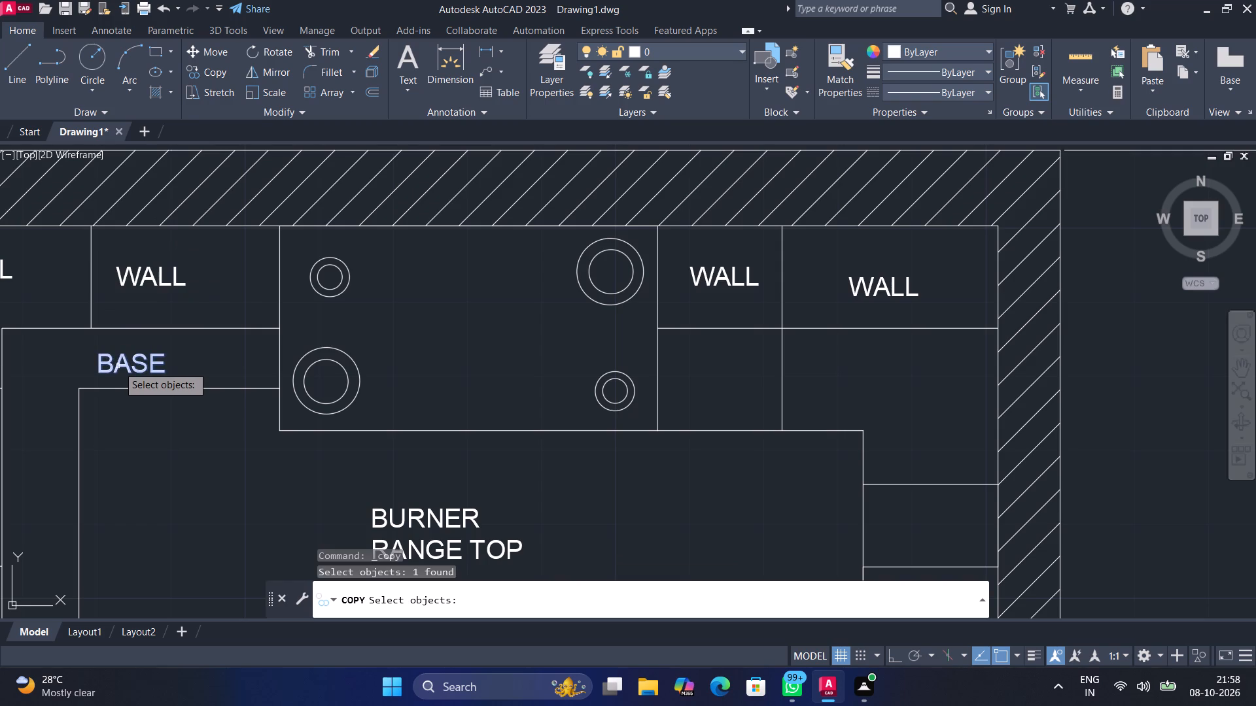
pyautogui.press('space')
pyautogui.moveTo(118, 365); pyautogui.dragTo(120, 365)
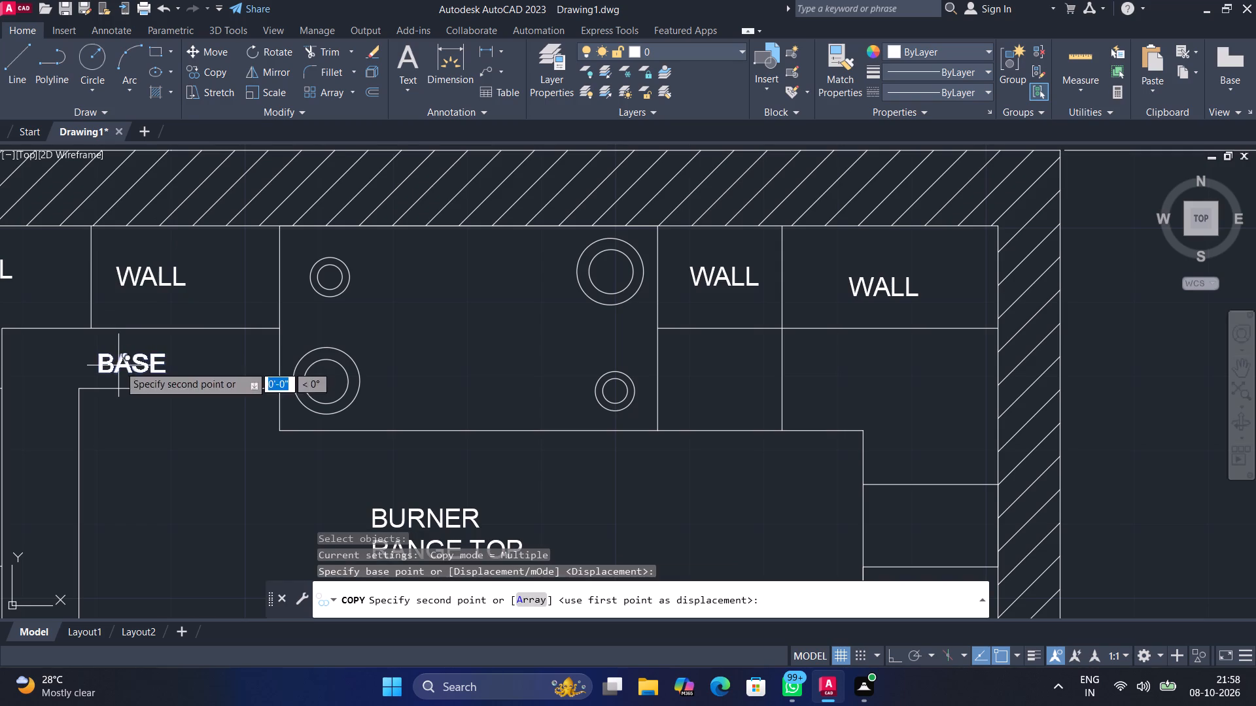
pyautogui.moveTo(120, 365); pyautogui.dragTo(491, 471)
pyautogui.click(646, 456)
pyautogui.moveTo(649, 454); pyautogui.dragTo(655, 453)
pyautogui.moveTo(659, 452); pyautogui.dragTo(661, 452)
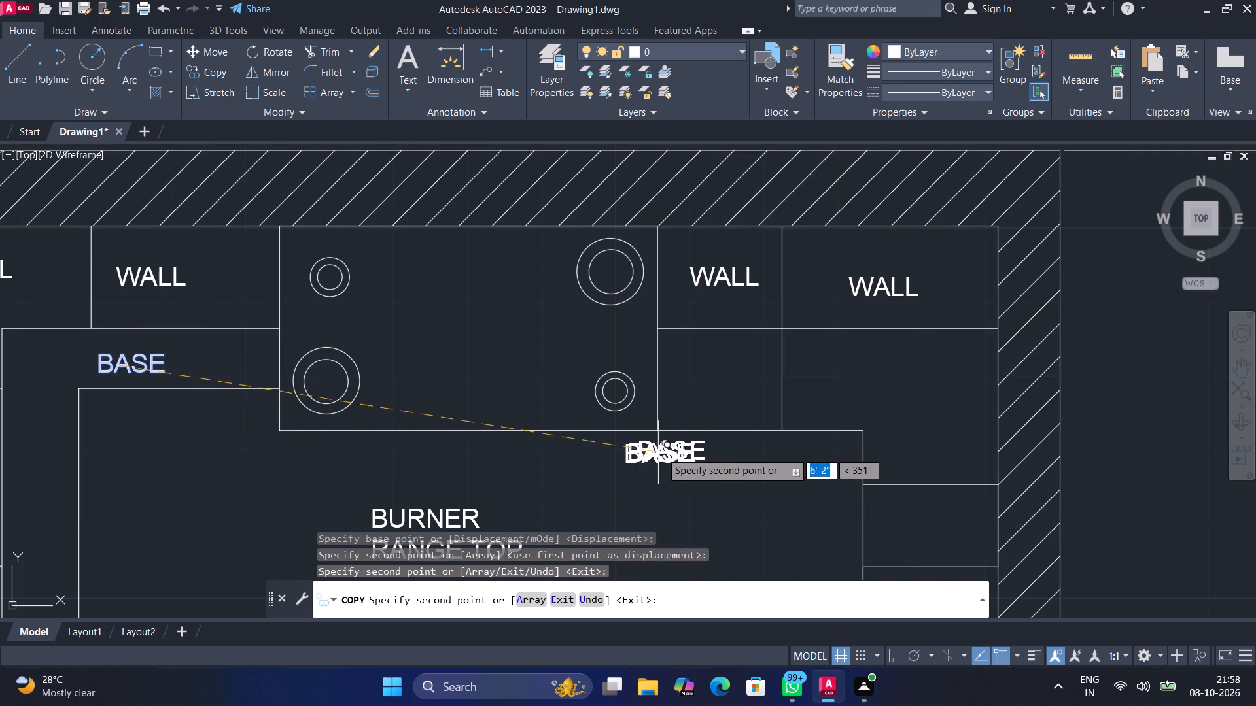
pyautogui.moveTo(661, 452); pyautogui.dragTo(802, 442)
pyautogui.moveTo(823, 433); pyautogui.dragTo(906, 394)
pyautogui.doubleClick(907, 394)
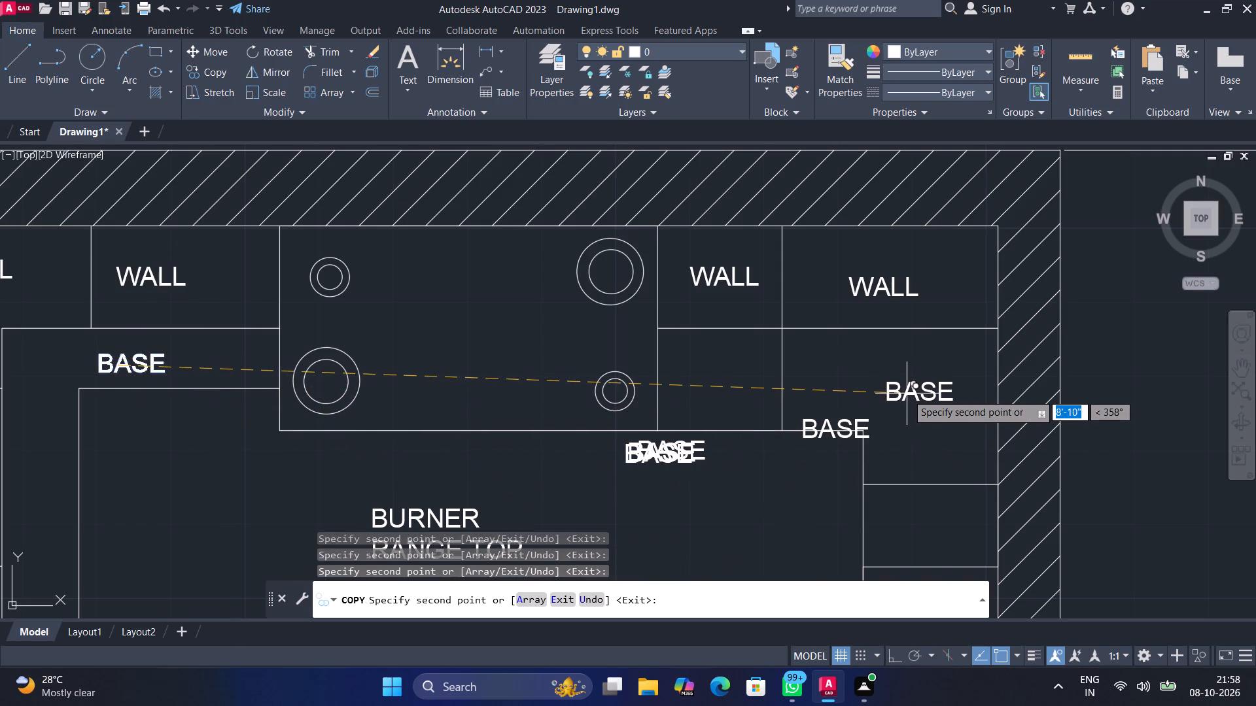
pyautogui.click(907, 394)
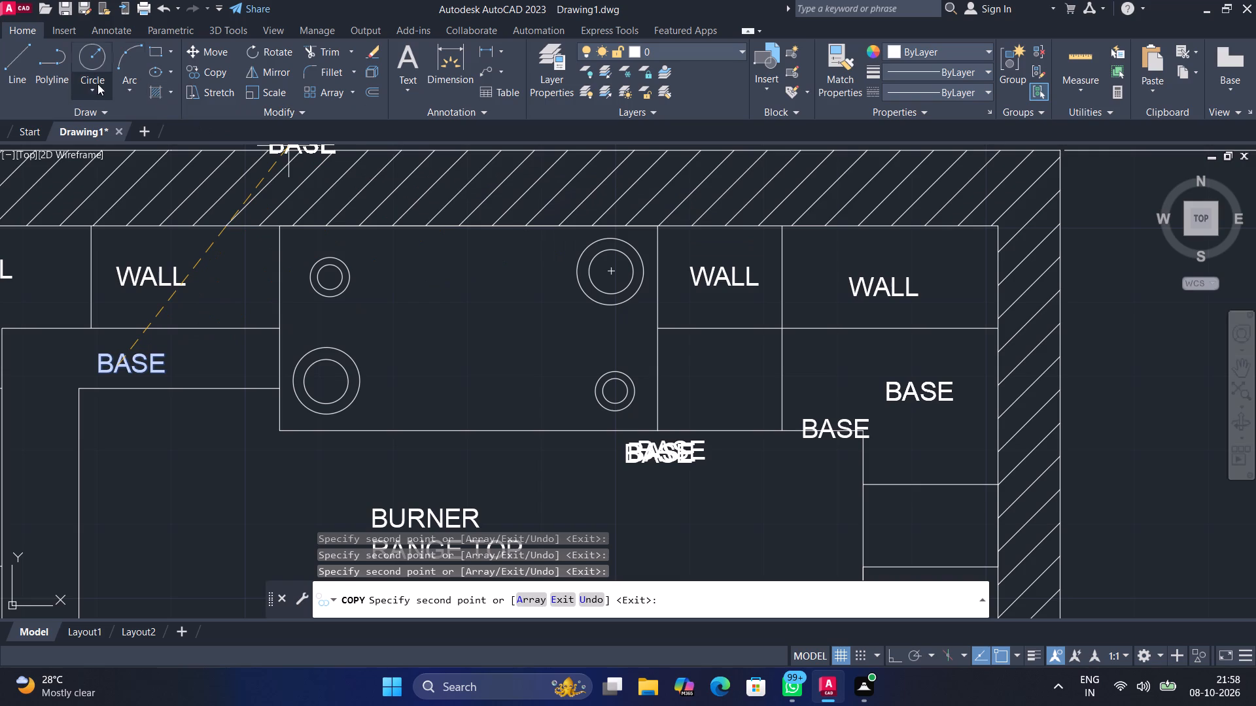
# Erase the overlapping stray BASE copies just below the counter's front edge, beside the stove.
pyautogui.click(305, 47)
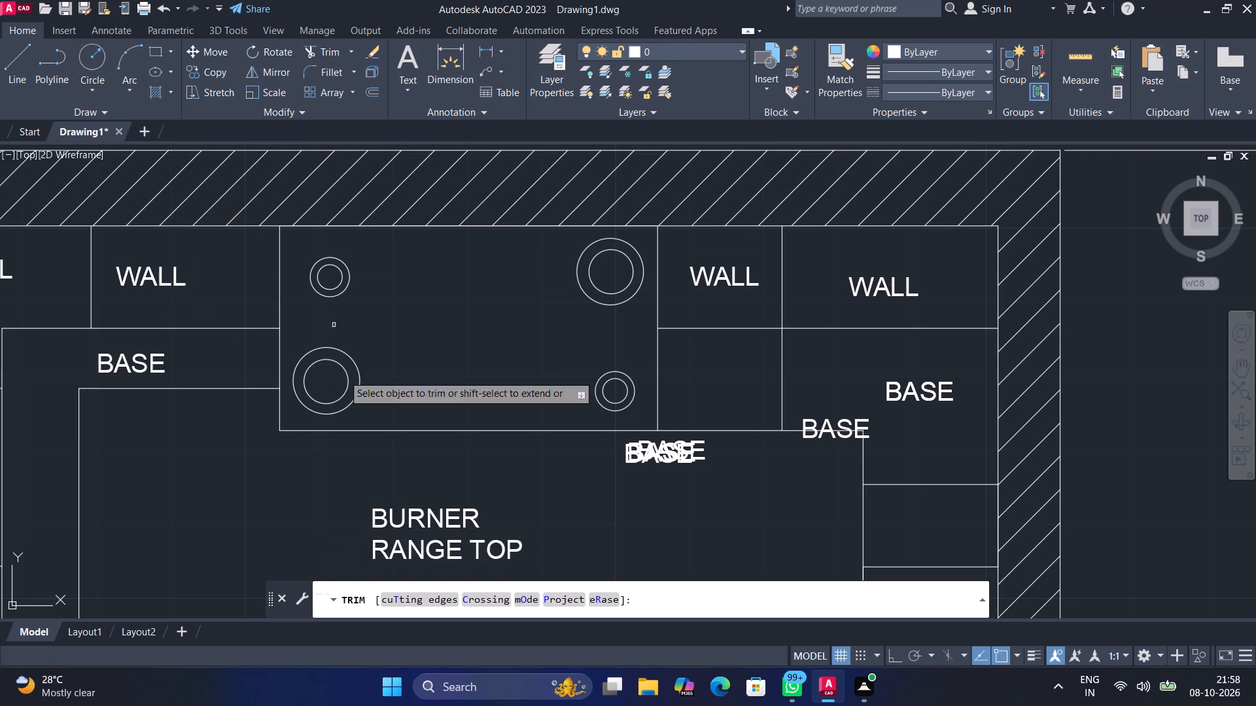
pyautogui.click(678, 449)
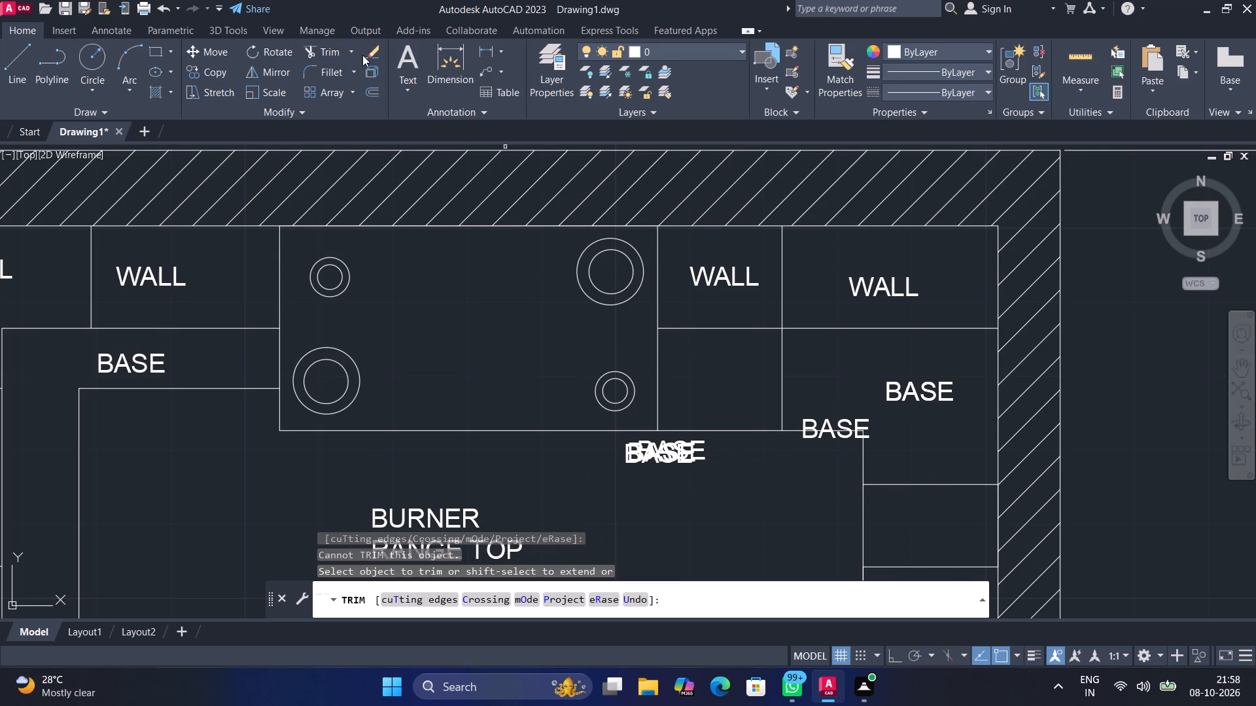
pyautogui.click(364, 54)
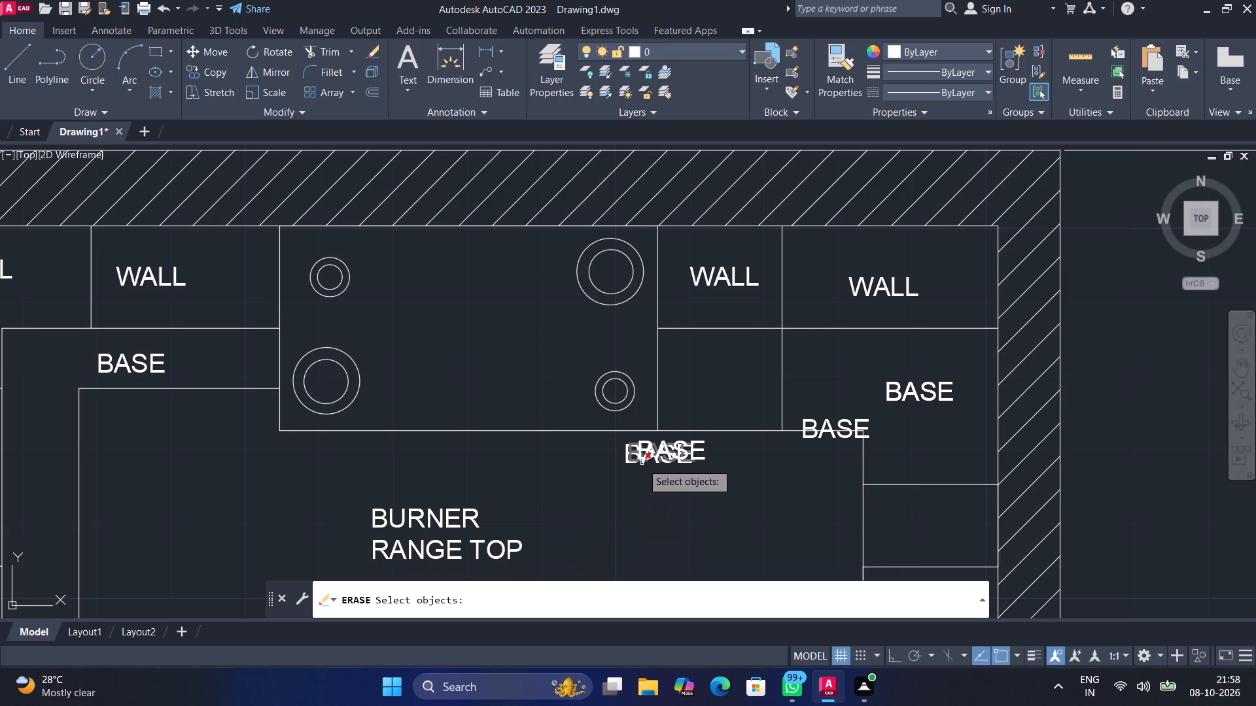
pyautogui.click(642, 463)
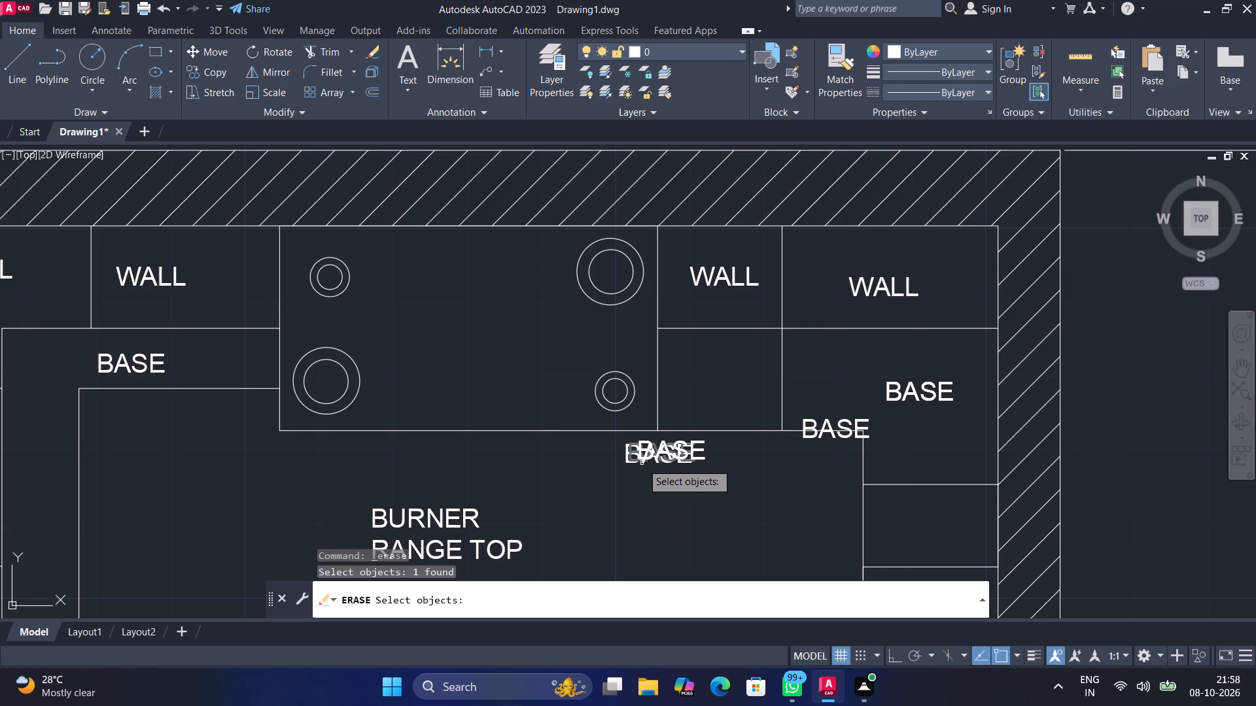
pyautogui.press('space')
pyautogui.press('space')
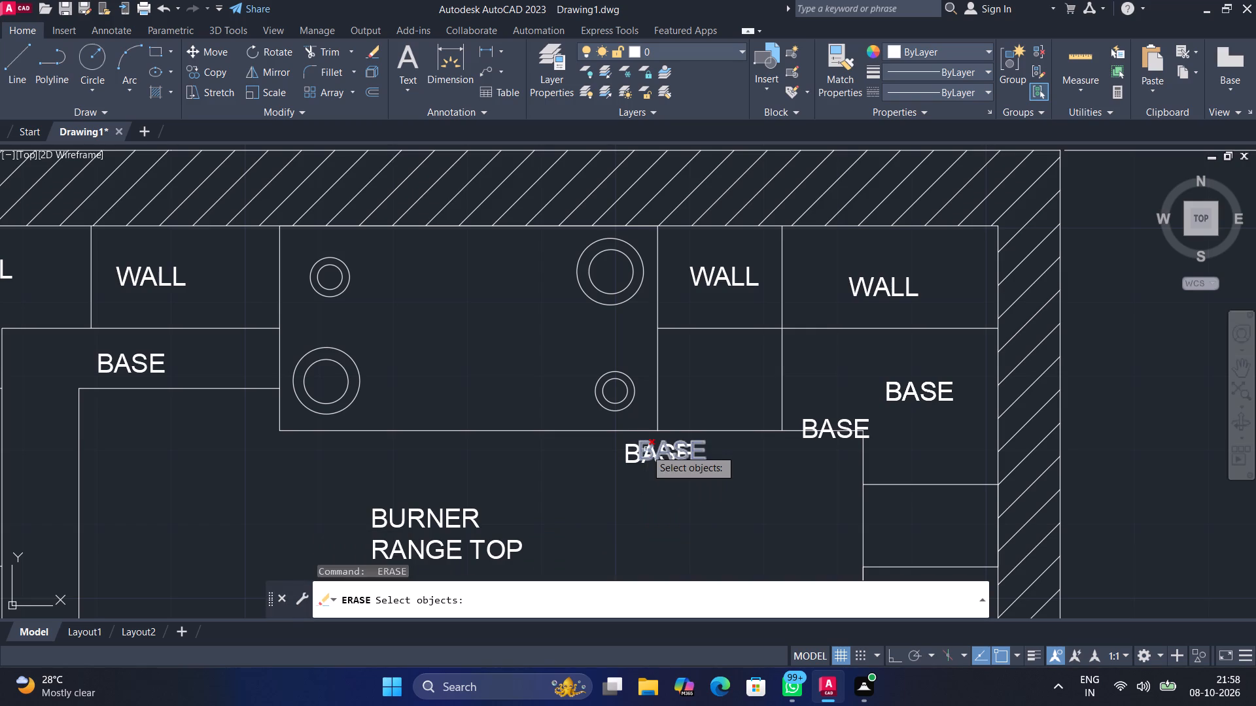
pyautogui.write('X')
pyautogui.click(646, 449)
pyautogui.hotkey('alt', 'space')
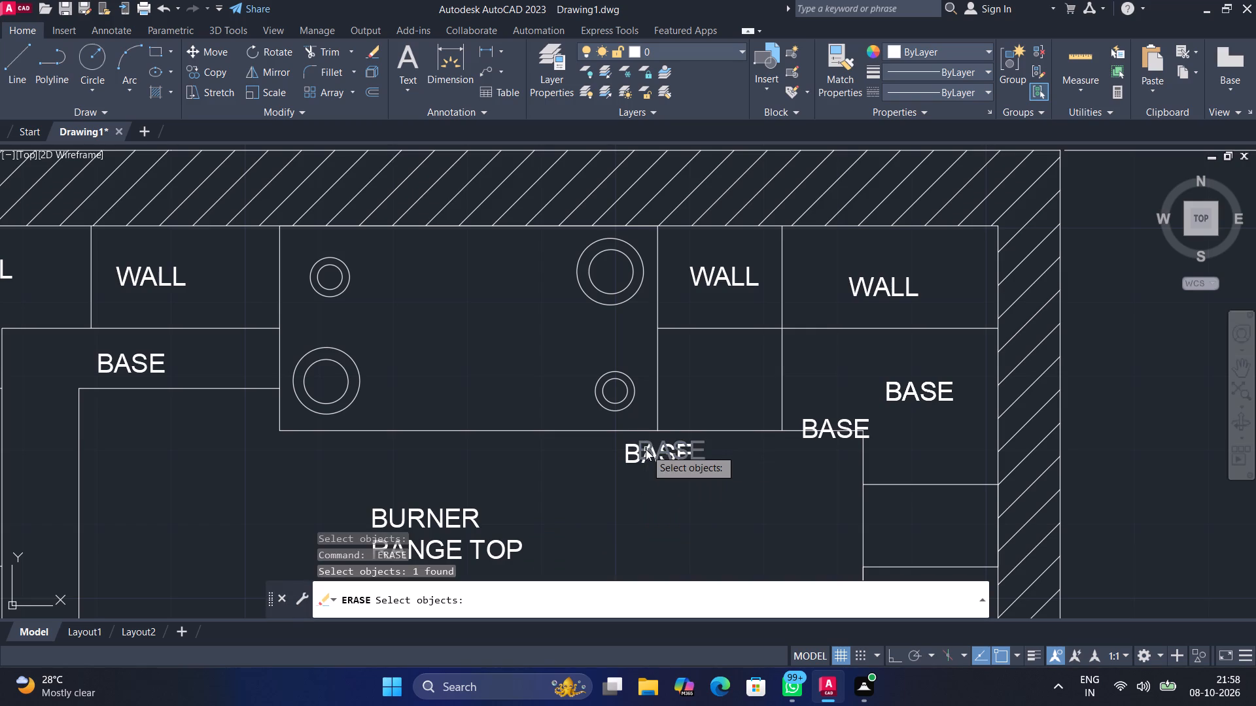
pyautogui.press('space')
pyautogui.click(646, 449)
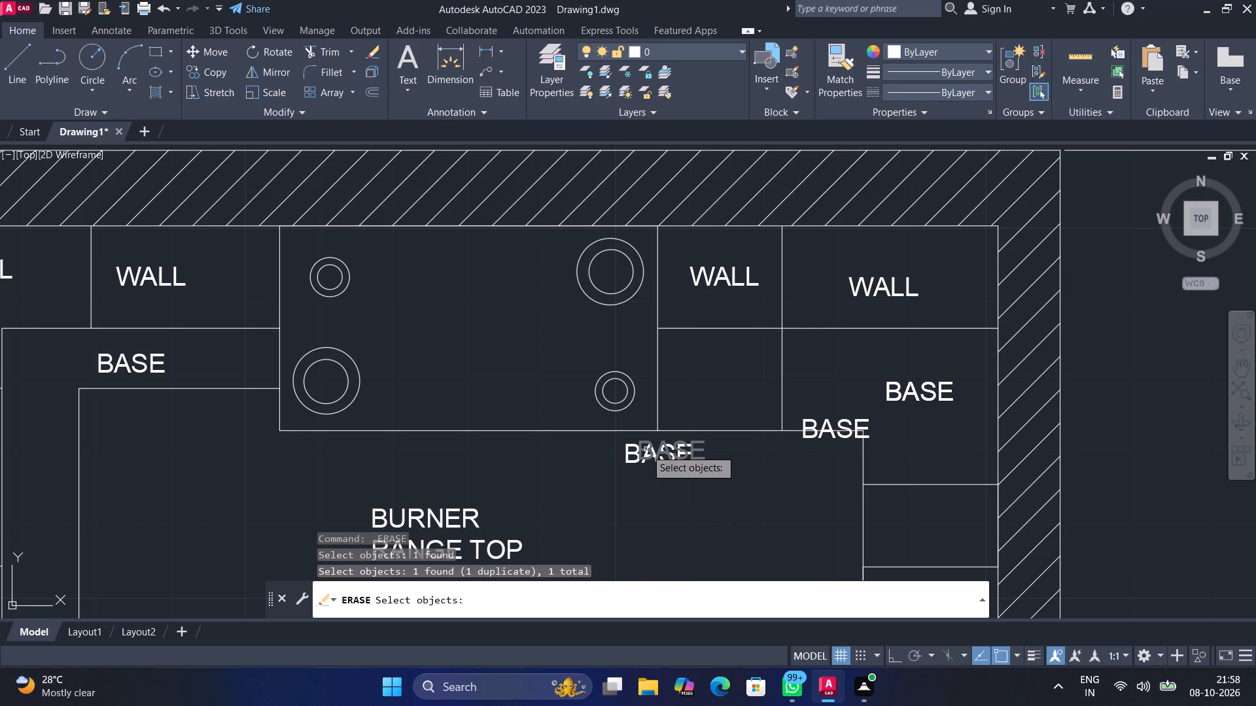
pyautogui.press('space')
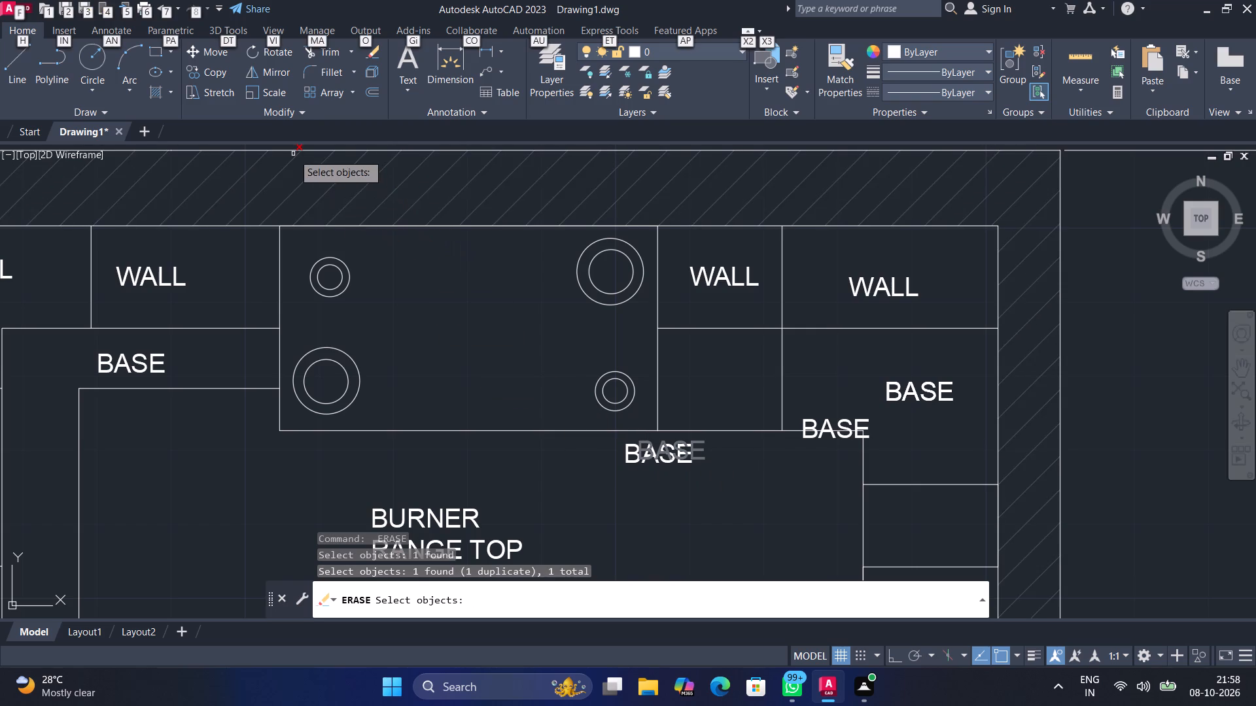
pyautogui.click(650, 457)
pyautogui.click(650, 457)
pyautogui.scroll(1, 650, 456)
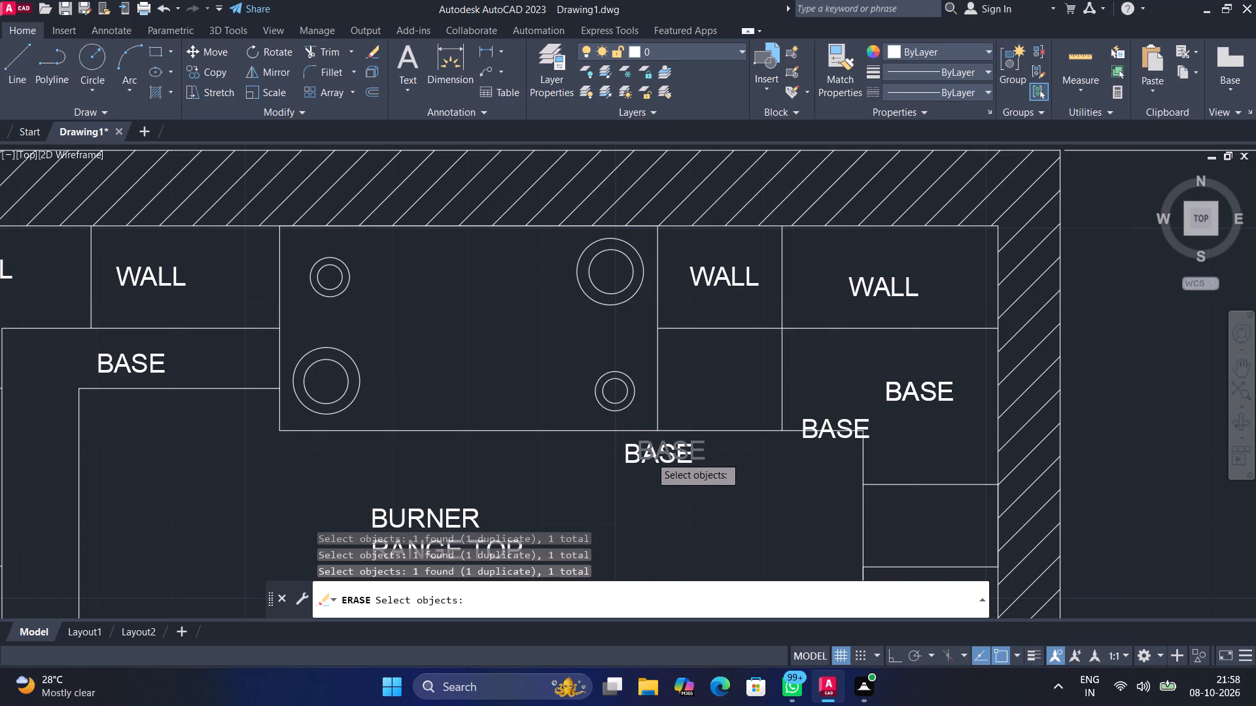
pyautogui.scroll(1, 650, 456)
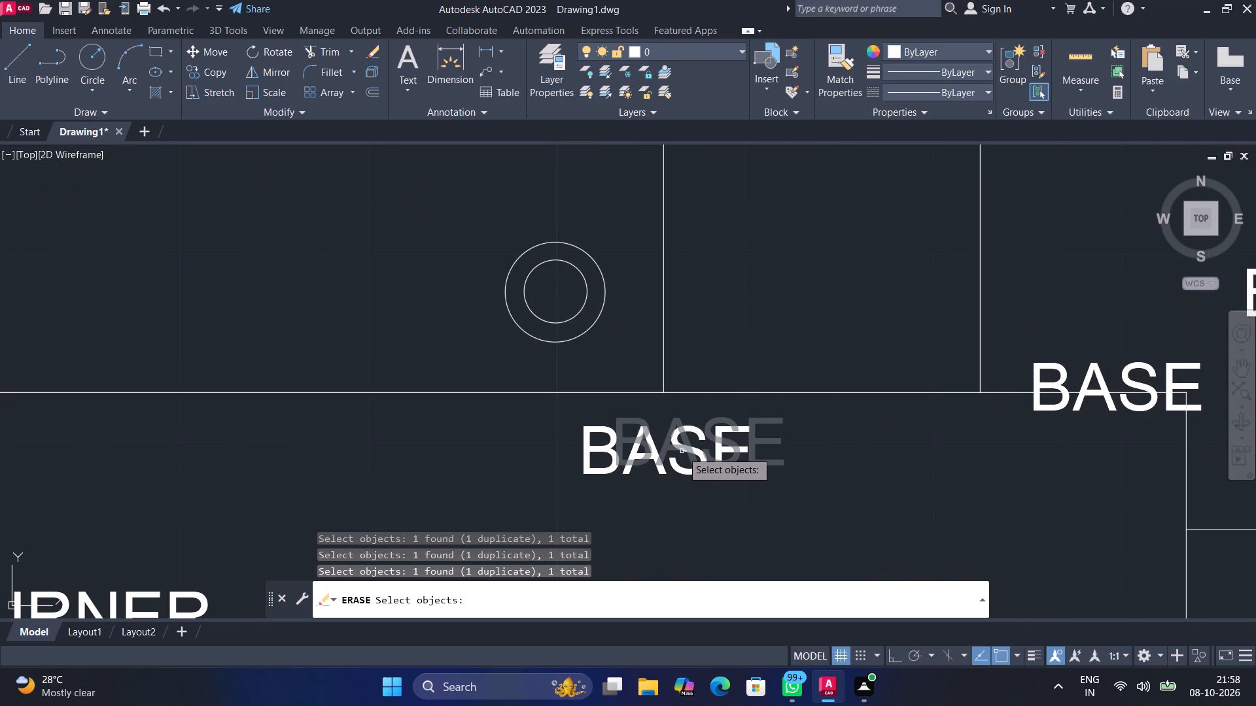
pyautogui.press('Return')
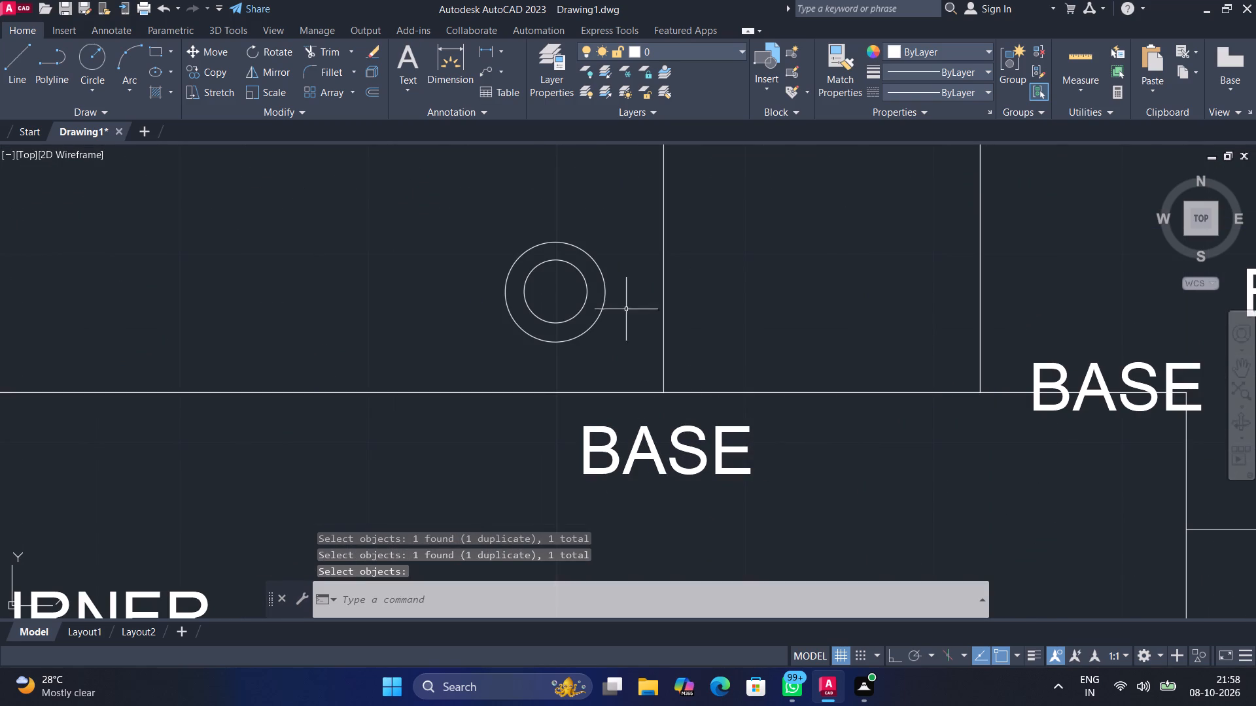
pyautogui.click(381, 54)
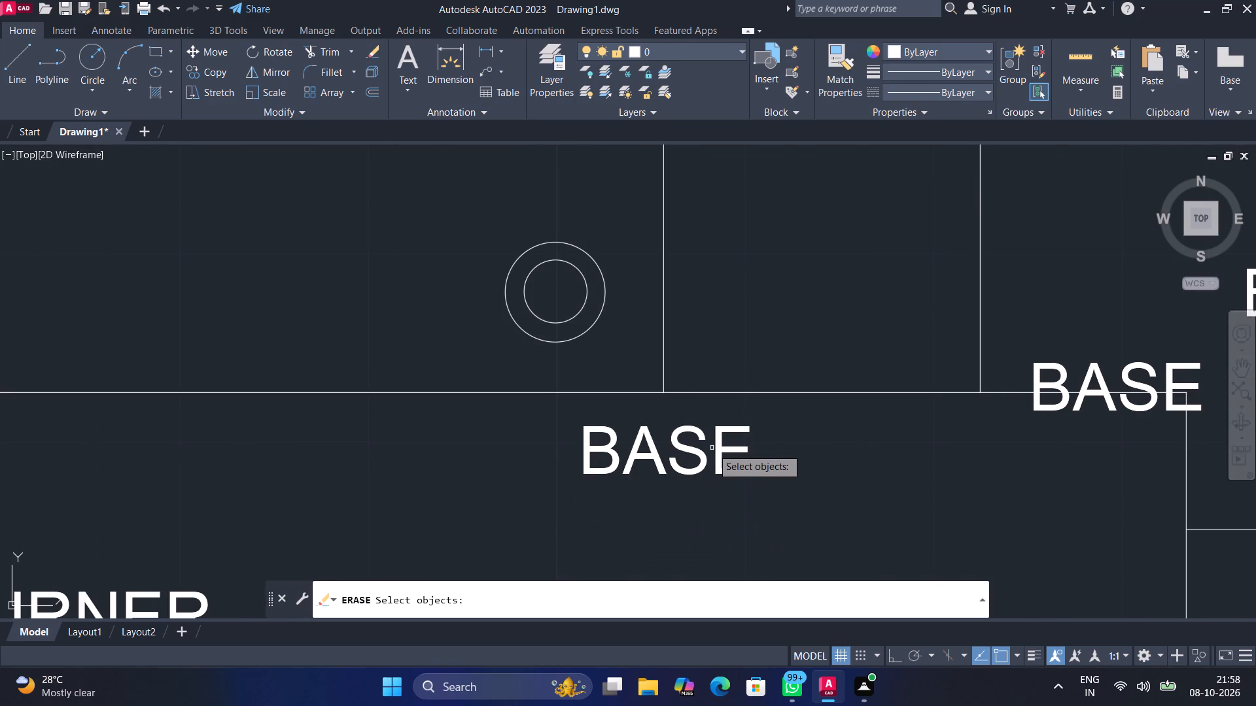
pyautogui.click(695, 454)
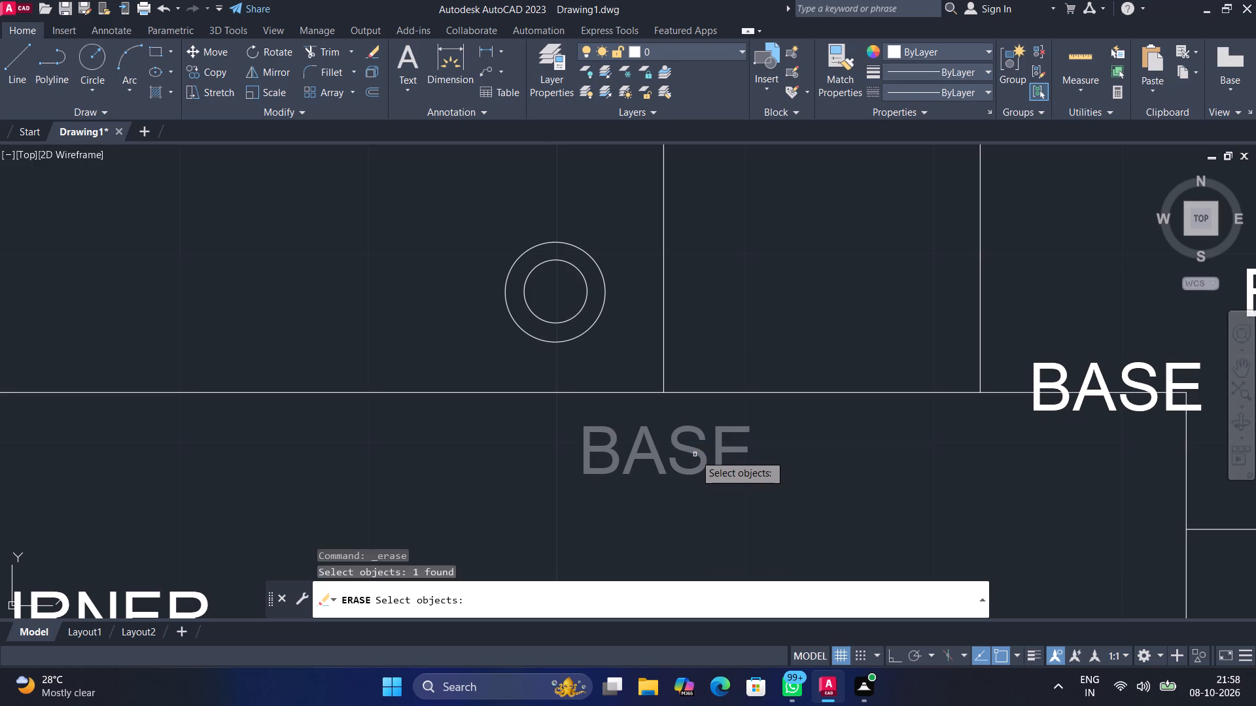
pyautogui.press('Return')
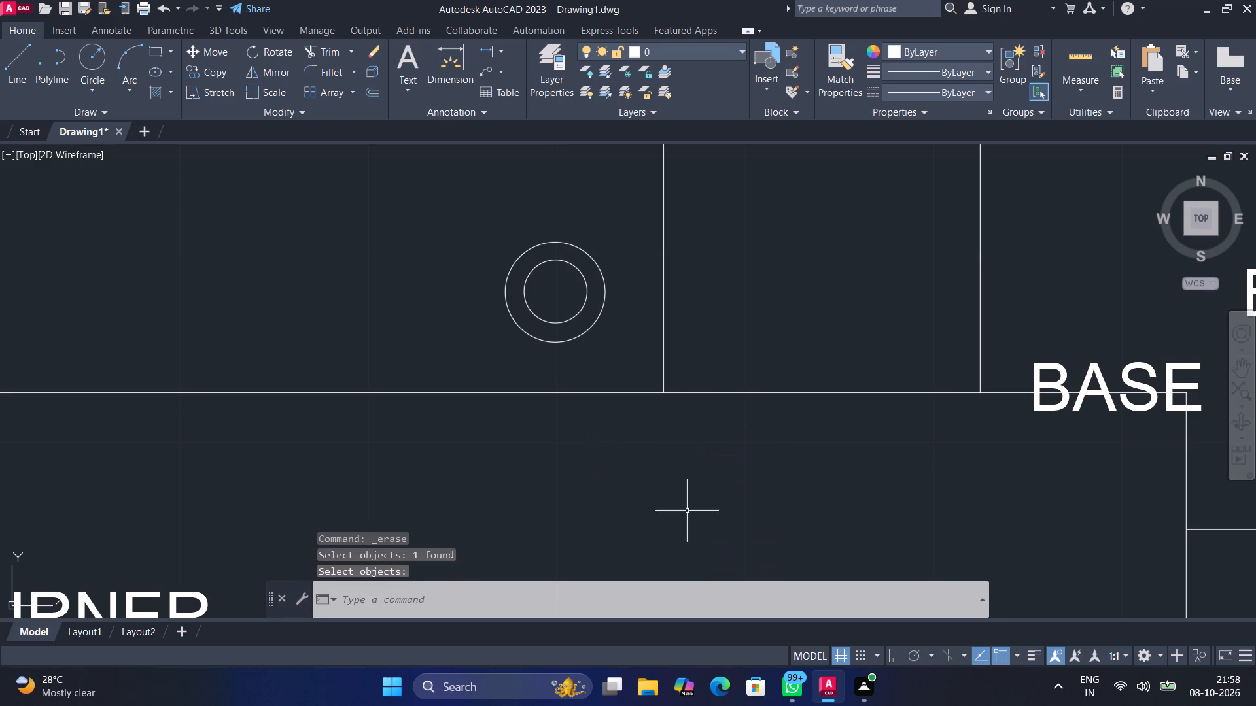
# Erase the stray BASE copy that overlaps the counter's inner corner.
pyautogui.click(1145, 388)
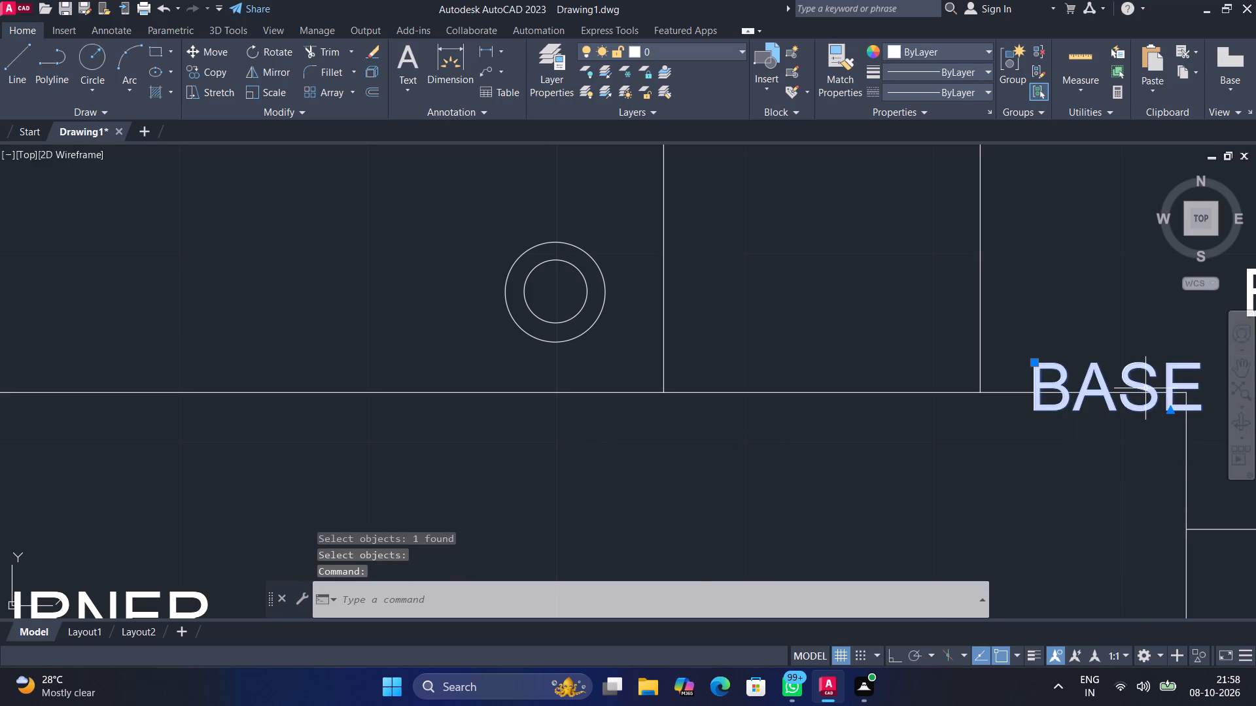
pyautogui.click(368, 44)
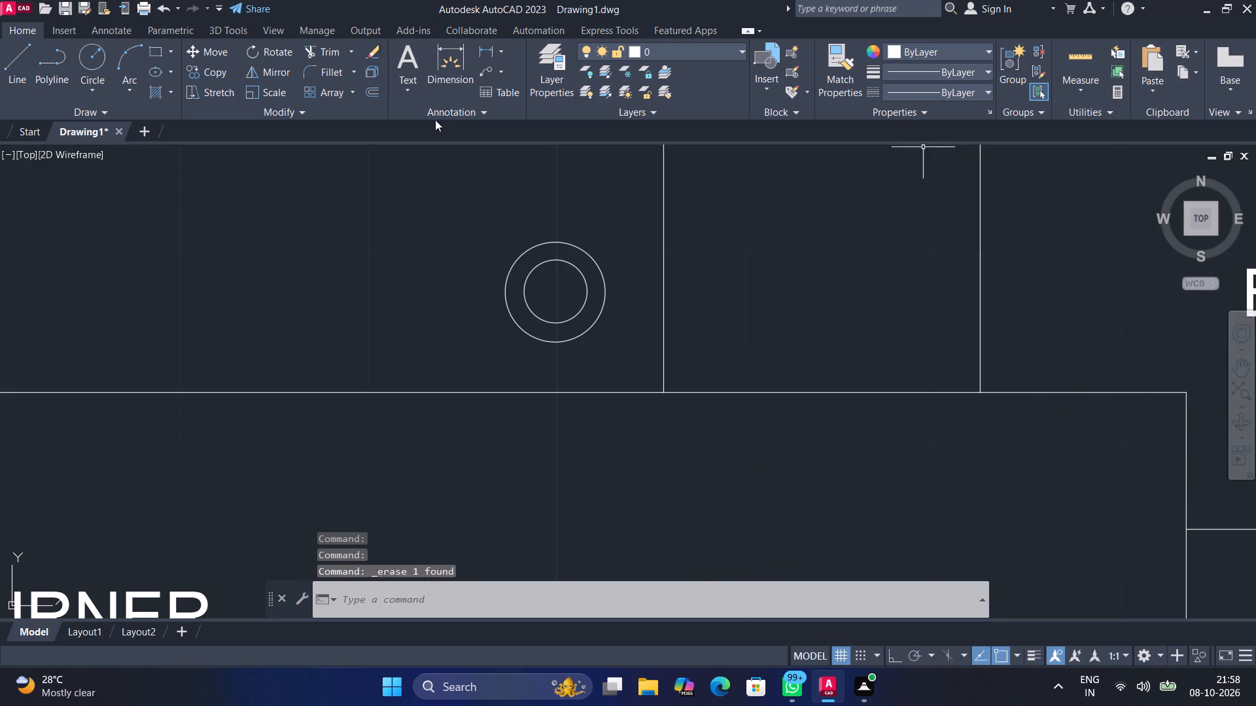
# Add a 3" multiline text label TRASH in the counter compartment between the corner BASE area and the basin.
pyautogui.scroll(-3, 737, 297)
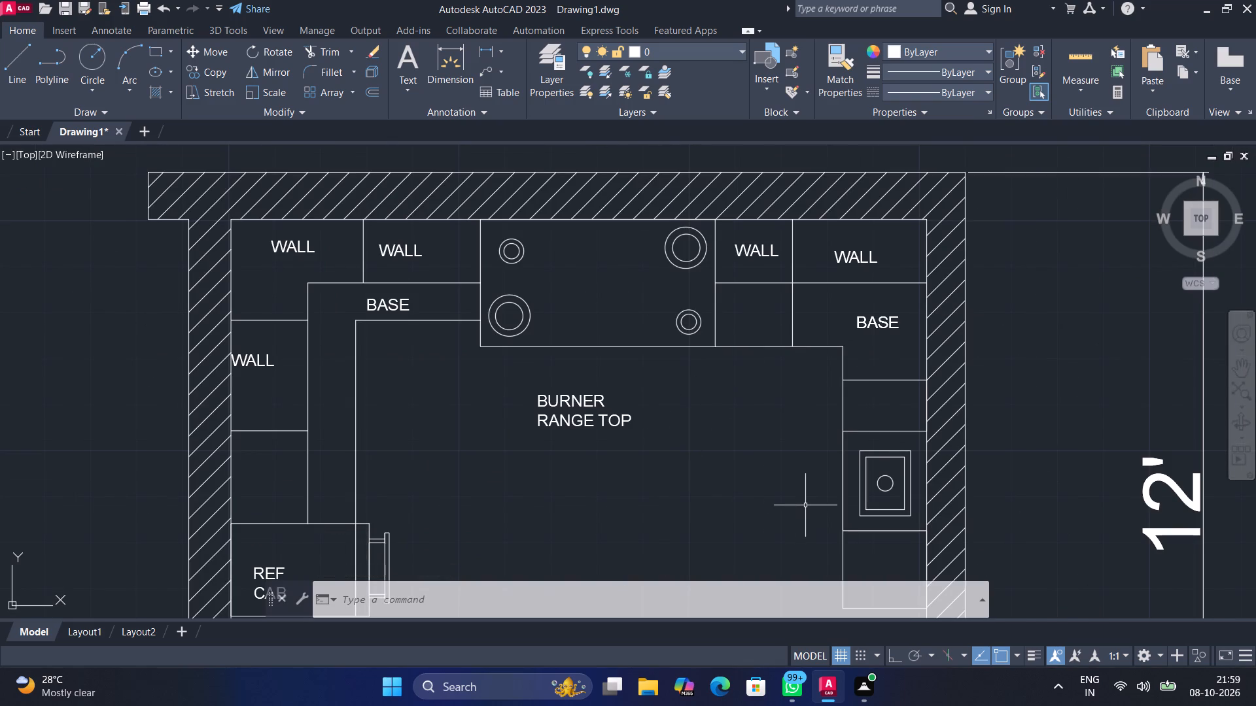
pyautogui.scroll(1, 900, 473)
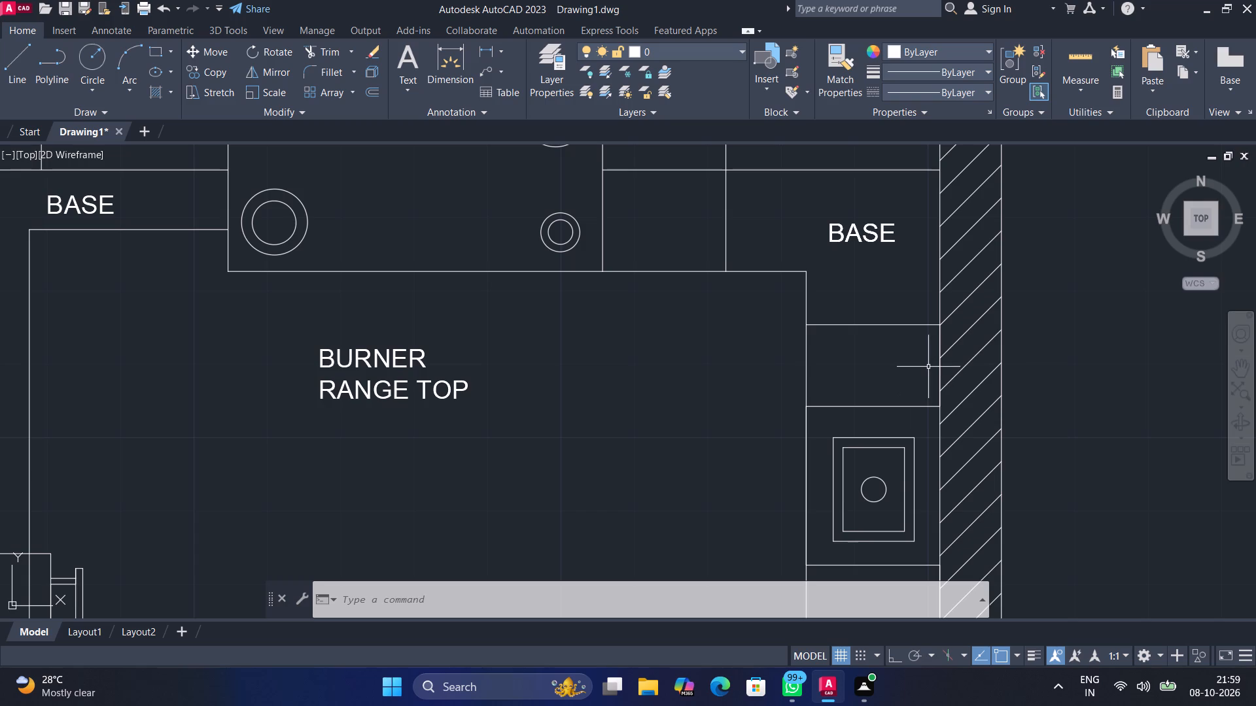
pyautogui.scroll(1, 928, 367)
pyautogui.moveTo(928, 367); pyautogui.dragTo(896, 355, button='middle')
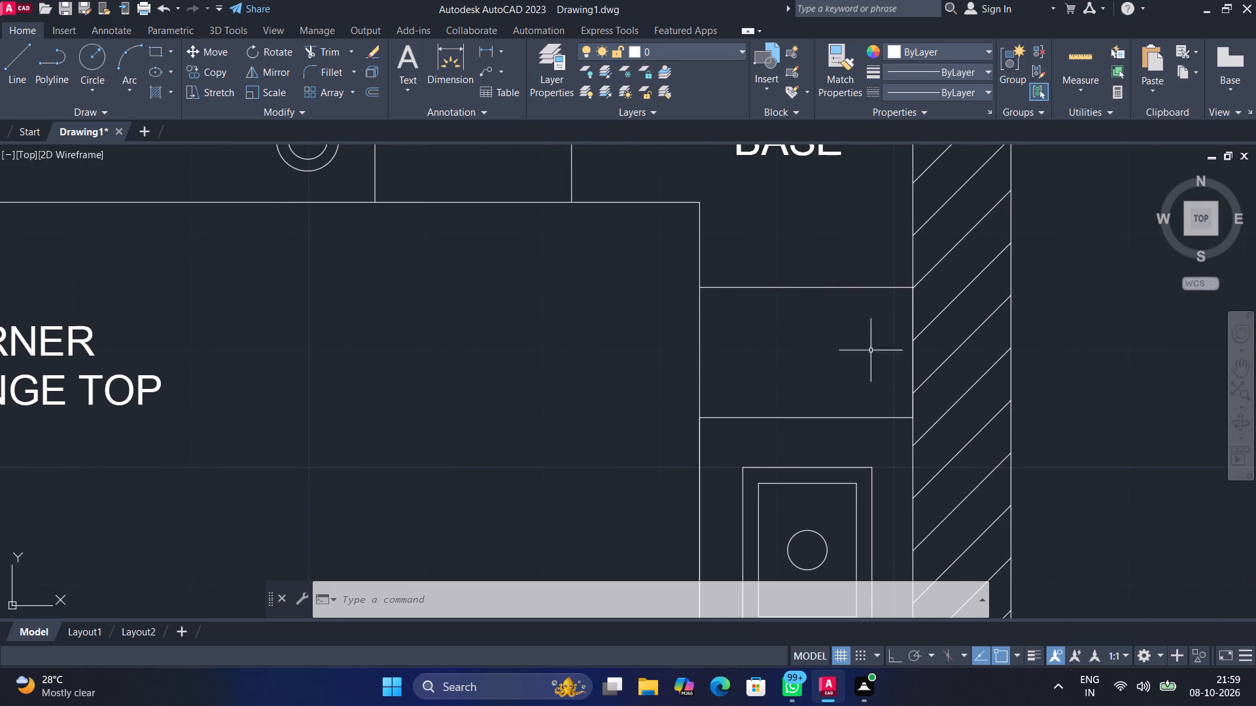
pyautogui.click(393, 62)
pyautogui.click(730, 342)
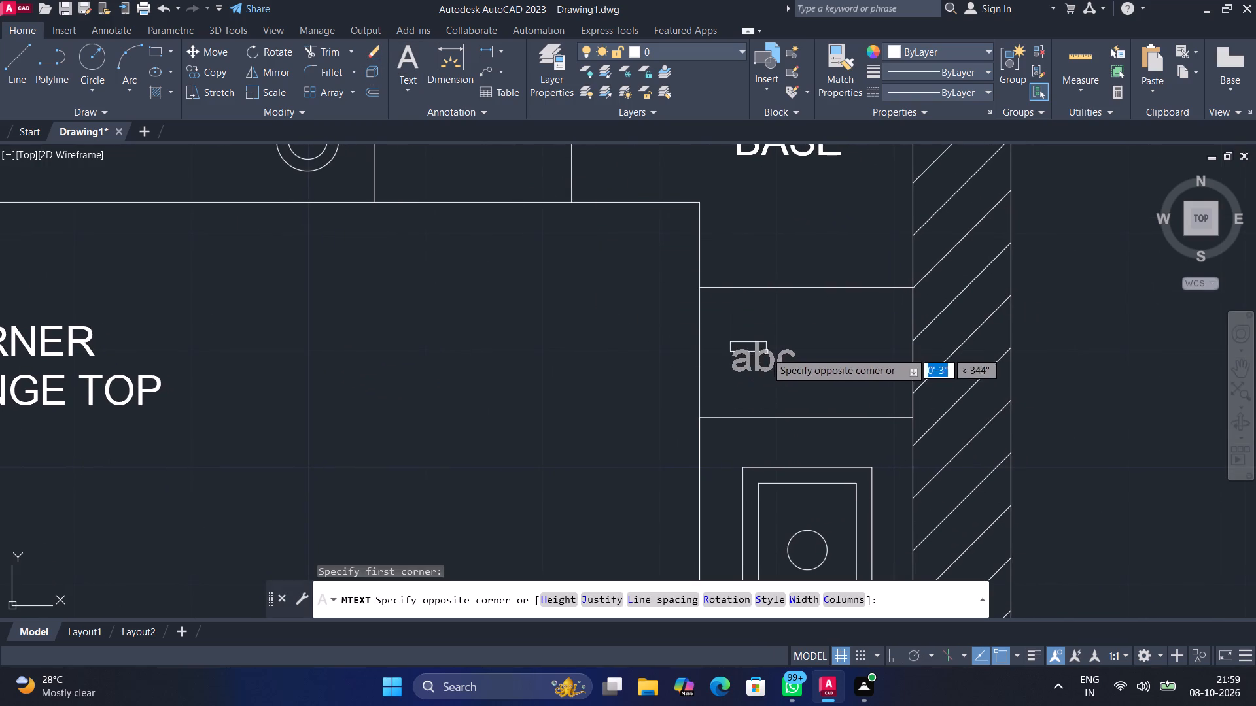
pyautogui.click(867, 388)
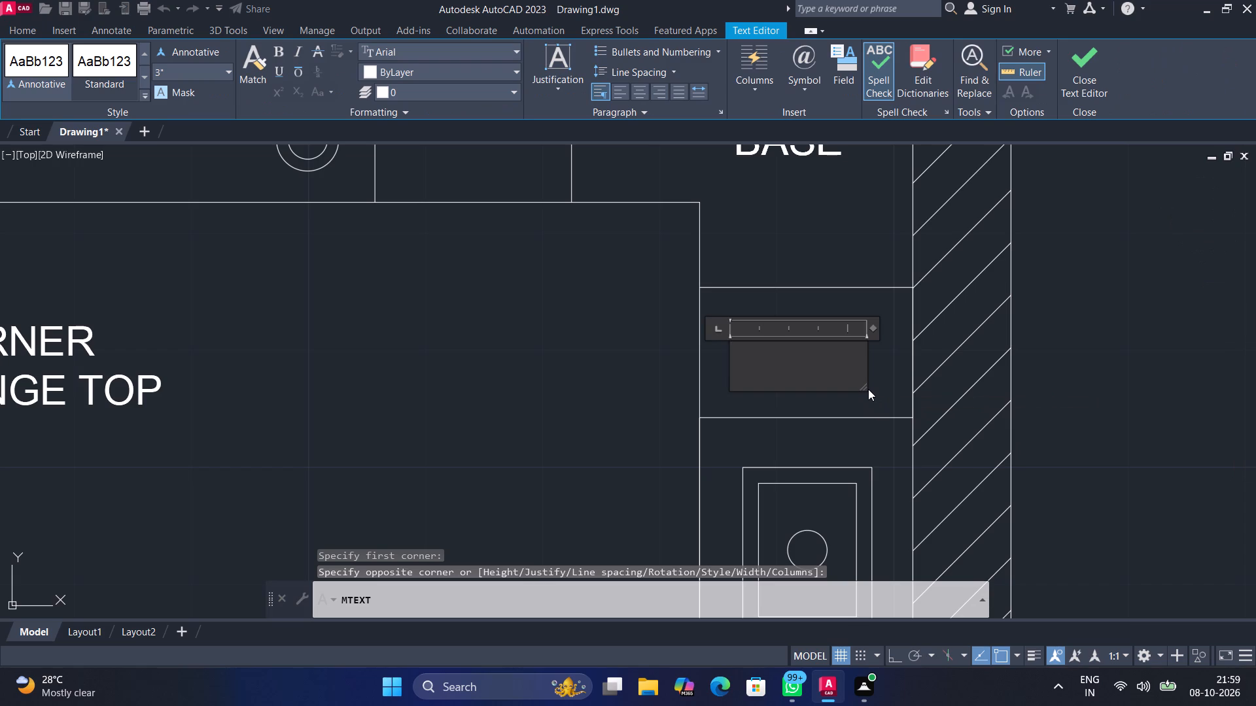
pyautogui.write('TR')
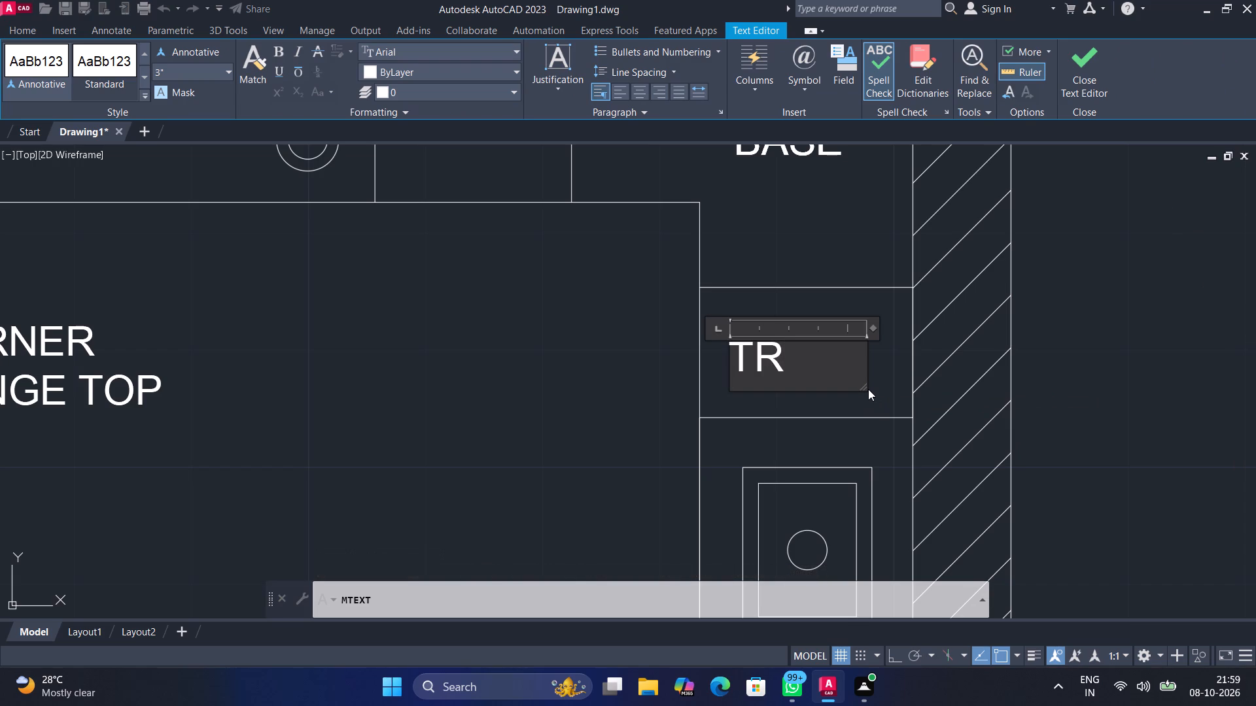
pyautogui.press('a')
pyautogui.press('s')
pyautogui.press('h')
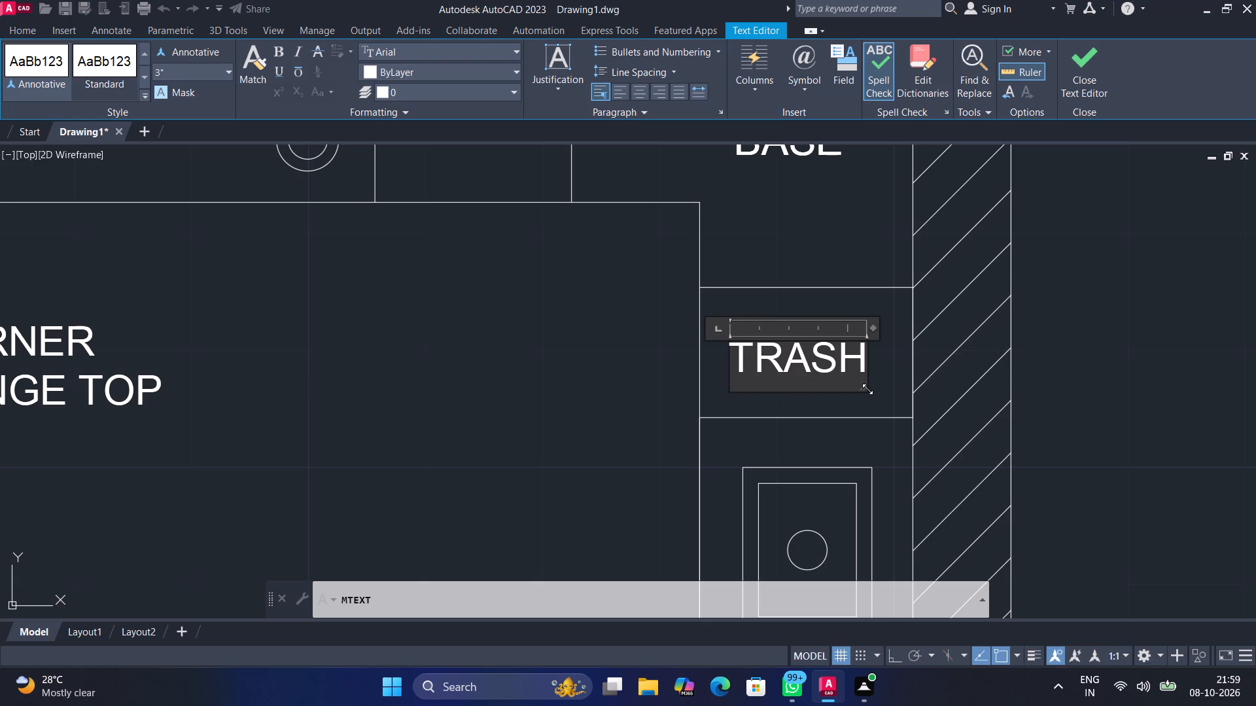
pyautogui.click(710, 505)
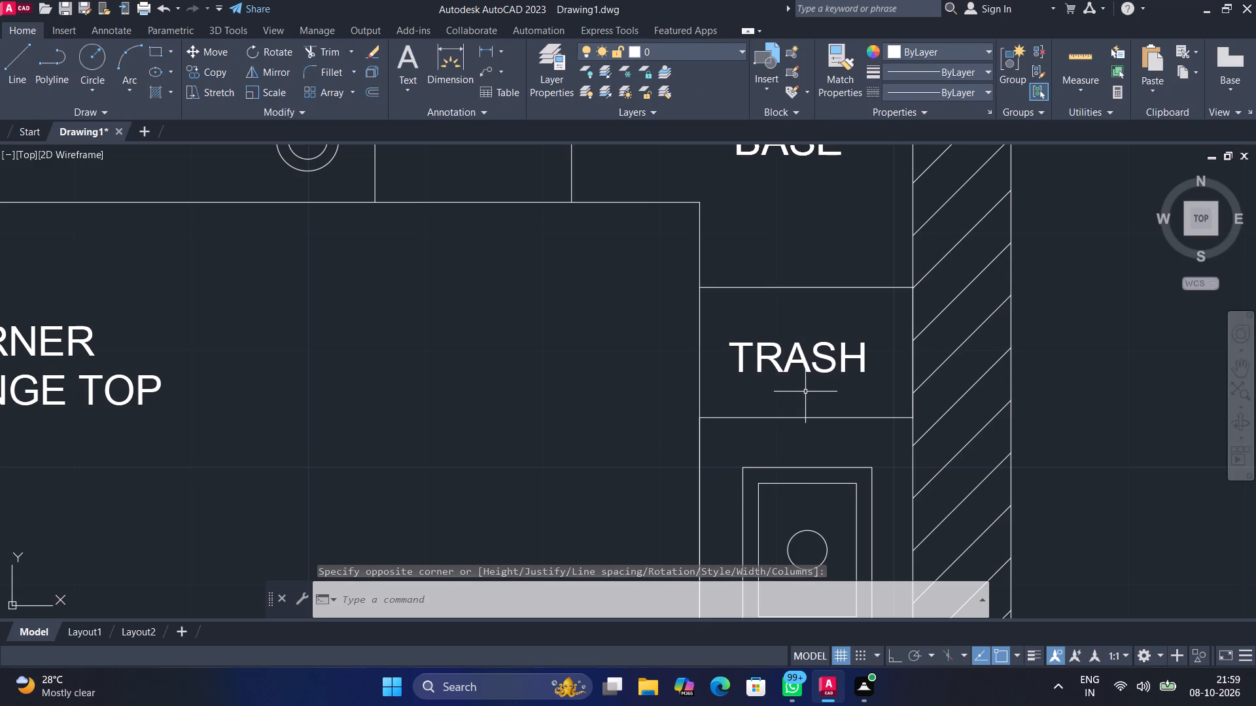
# Add a 3" multiline text label D/W in the end counter compartment below the basin.
pyautogui.moveTo(806, 389); pyautogui.dragTo(793, 290, button='middle')
pyautogui.moveTo(769, 158); pyautogui.dragTo(767, 214, button='middle')
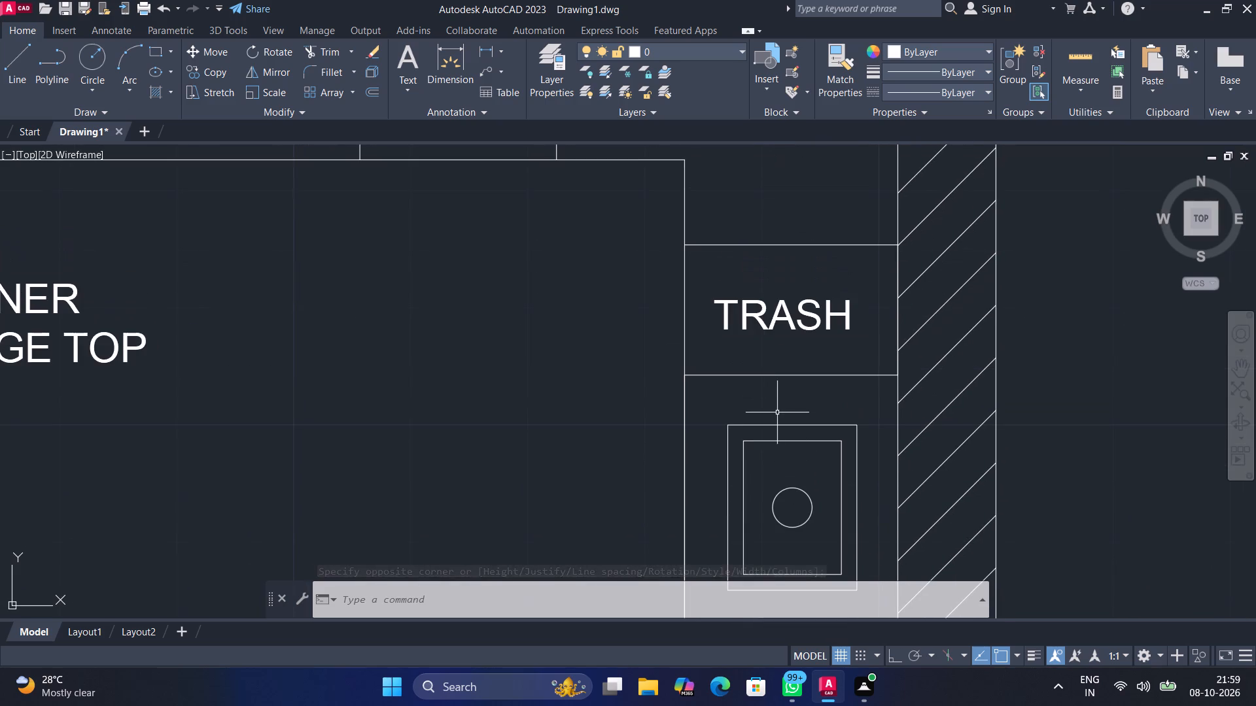
pyautogui.moveTo(778, 416); pyautogui.dragTo(751, 91, button='middle')
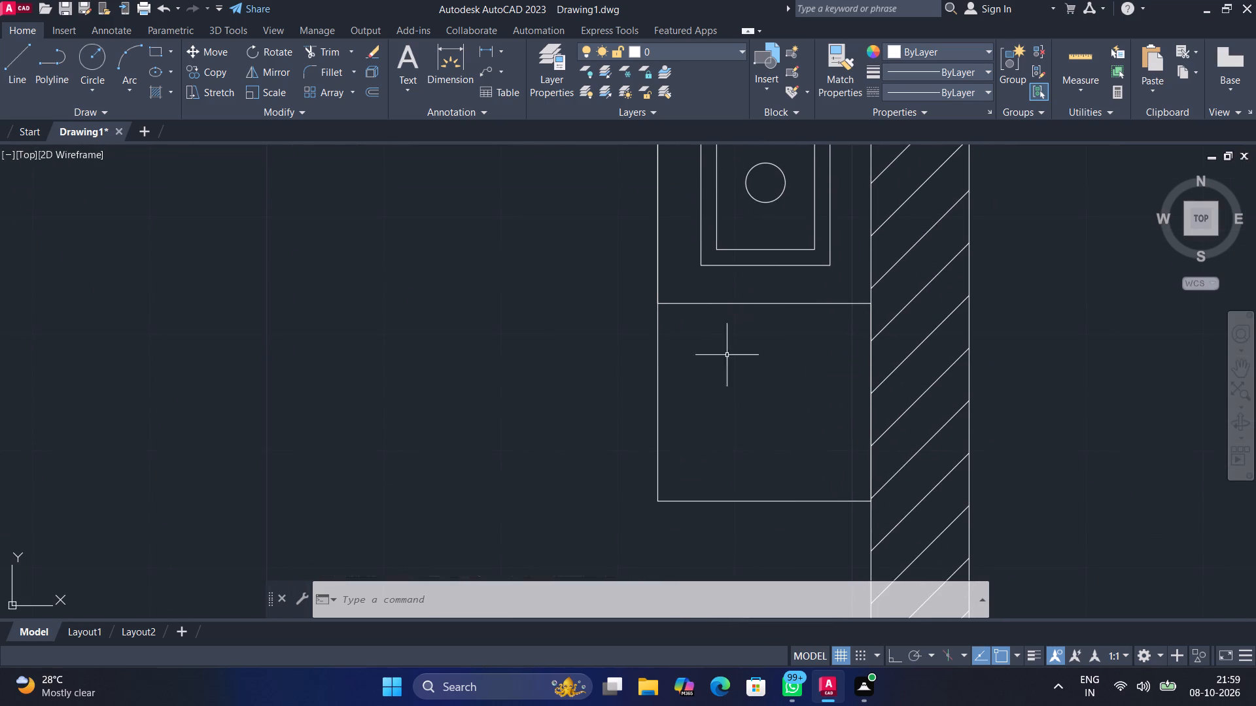
pyautogui.click(406, 62)
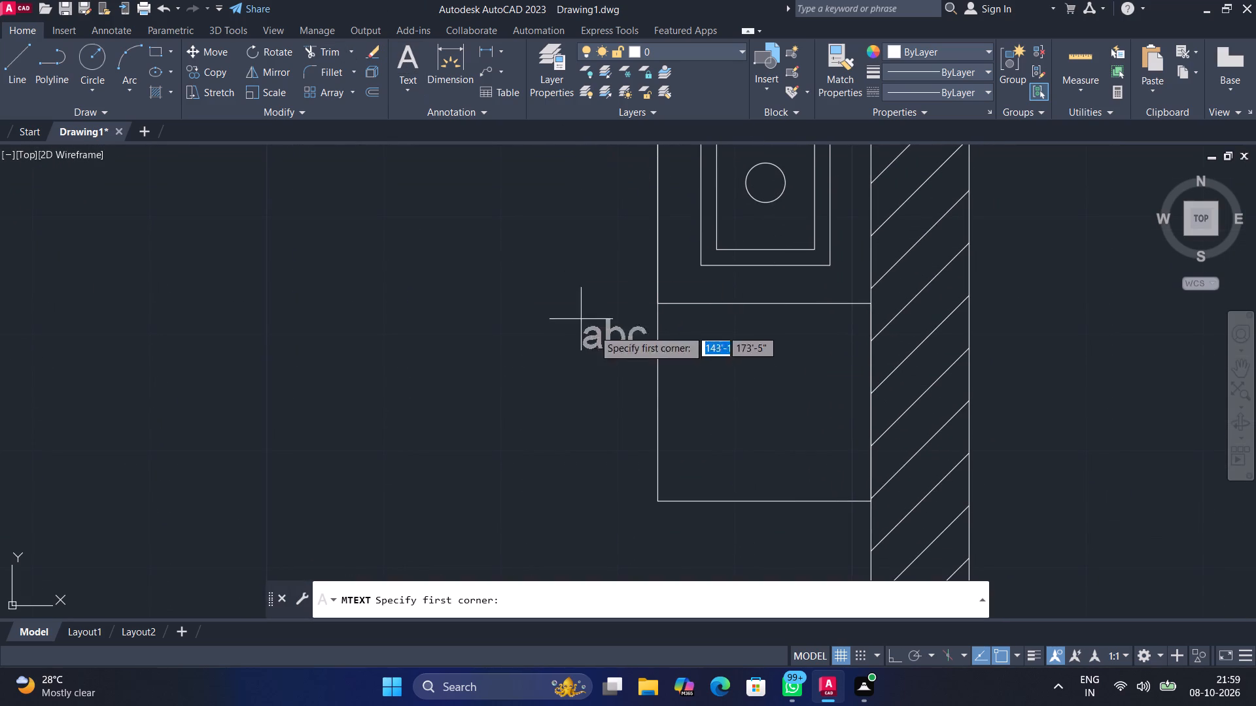
pyautogui.click(701, 367)
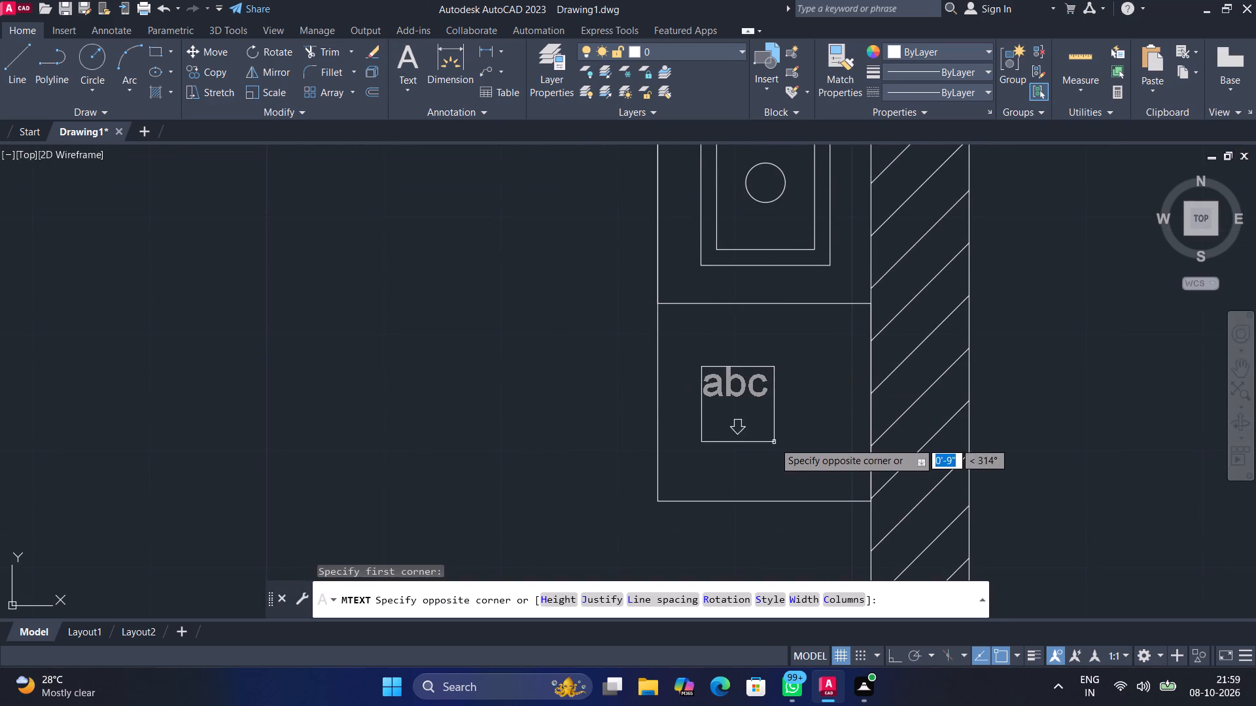
pyautogui.click(814, 441)
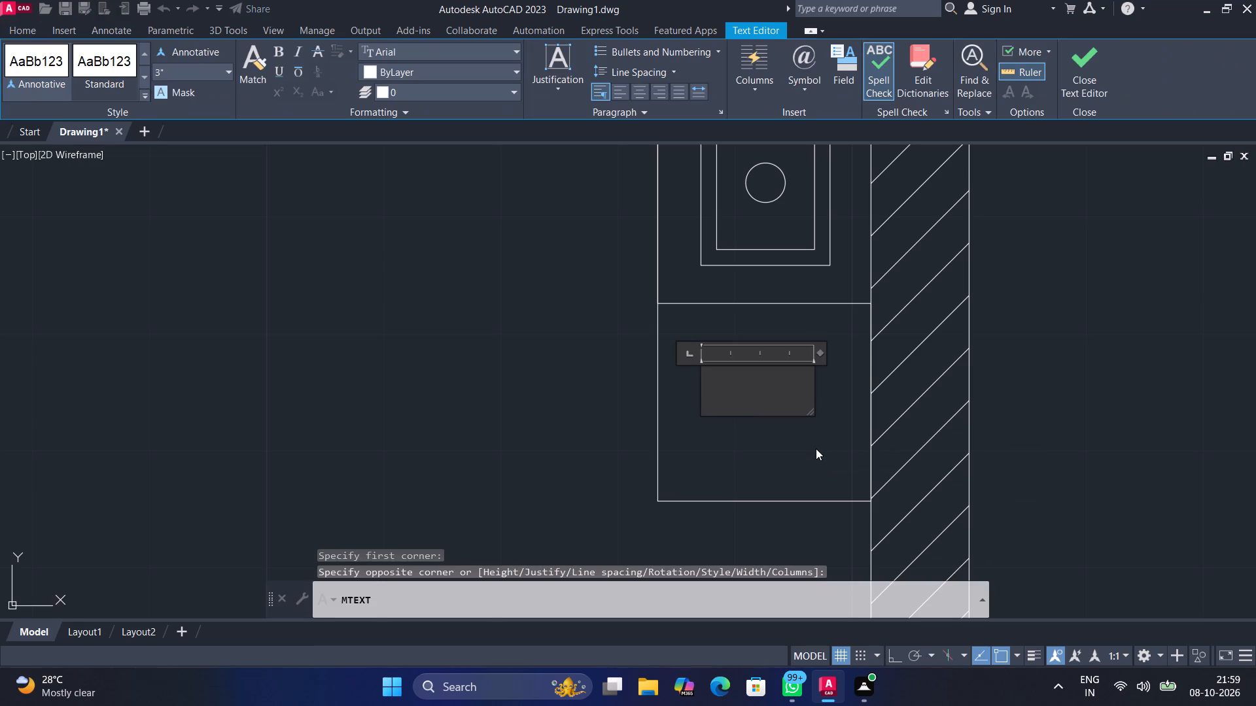
pyautogui.press('d')
pyautogui.press('/')
pyautogui.press('w')
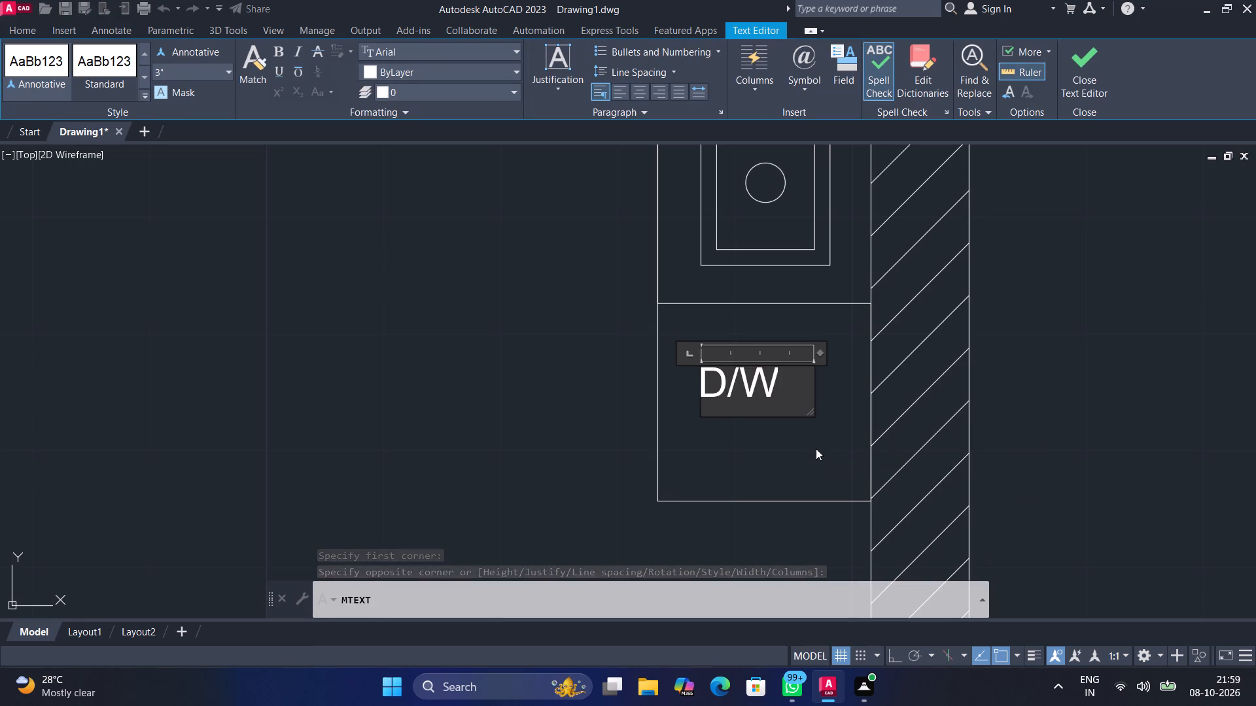
pyautogui.click(817, 448)
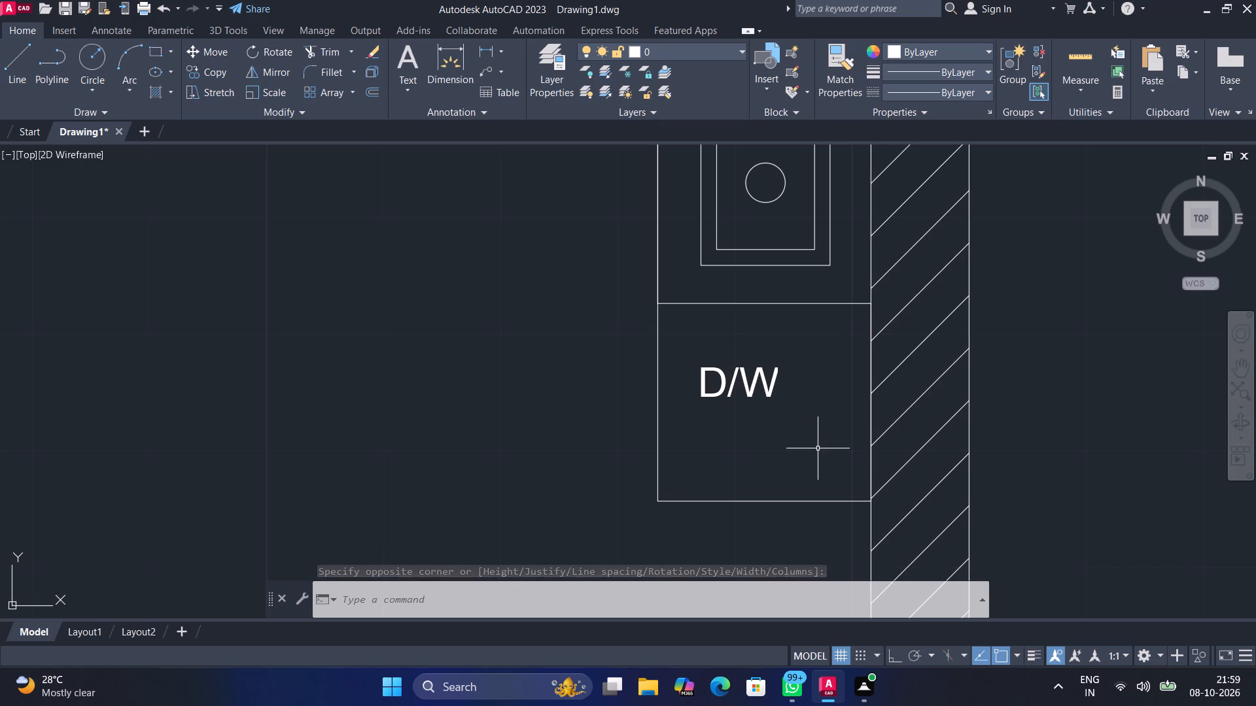
# Draw lines marking an opening about 1'-11" long across the 8" hatched side wall, just below the D/W compartment.
pyautogui.moveTo(832, 441); pyautogui.dragTo(820, 376, button='middle')
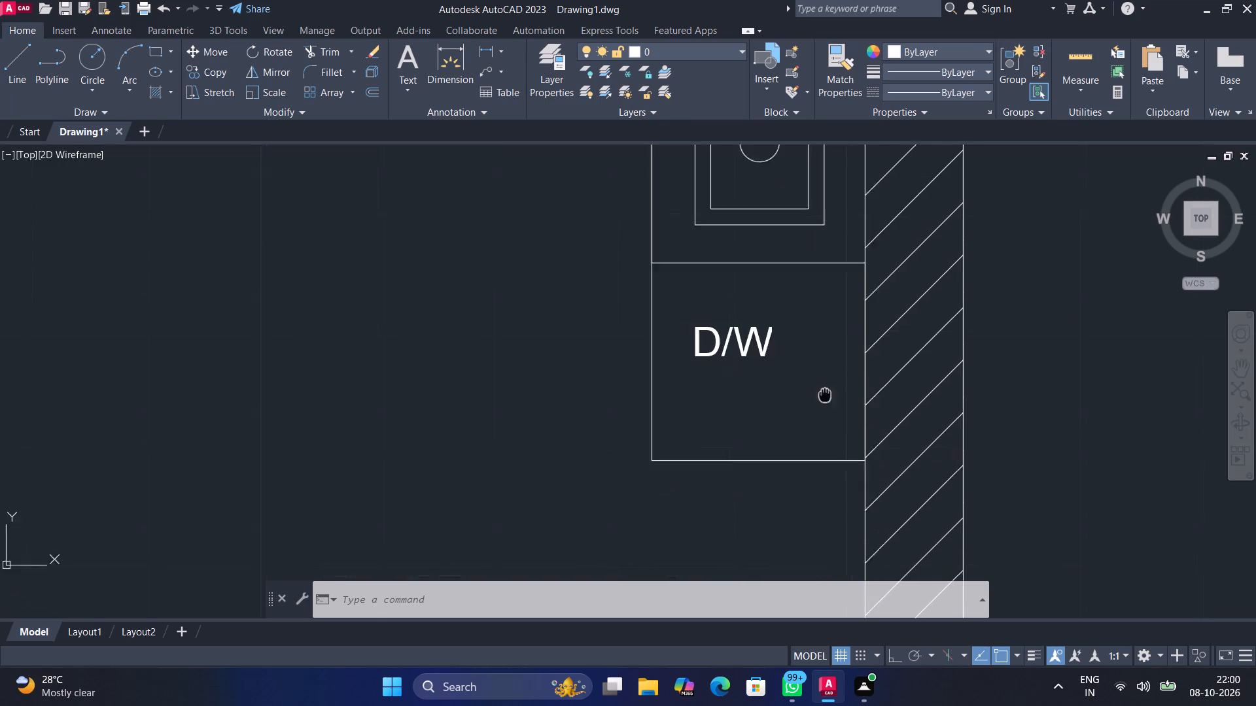
pyautogui.moveTo(820, 376); pyautogui.dragTo(803, 301, button='middle')
pyautogui.scroll(-1, 789, 367)
pyautogui.moveTo(795, 457); pyautogui.dragTo(799, 373, button='middle')
pyautogui.moveTo(819, 418); pyautogui.dragTo(807, 358, button='middle')
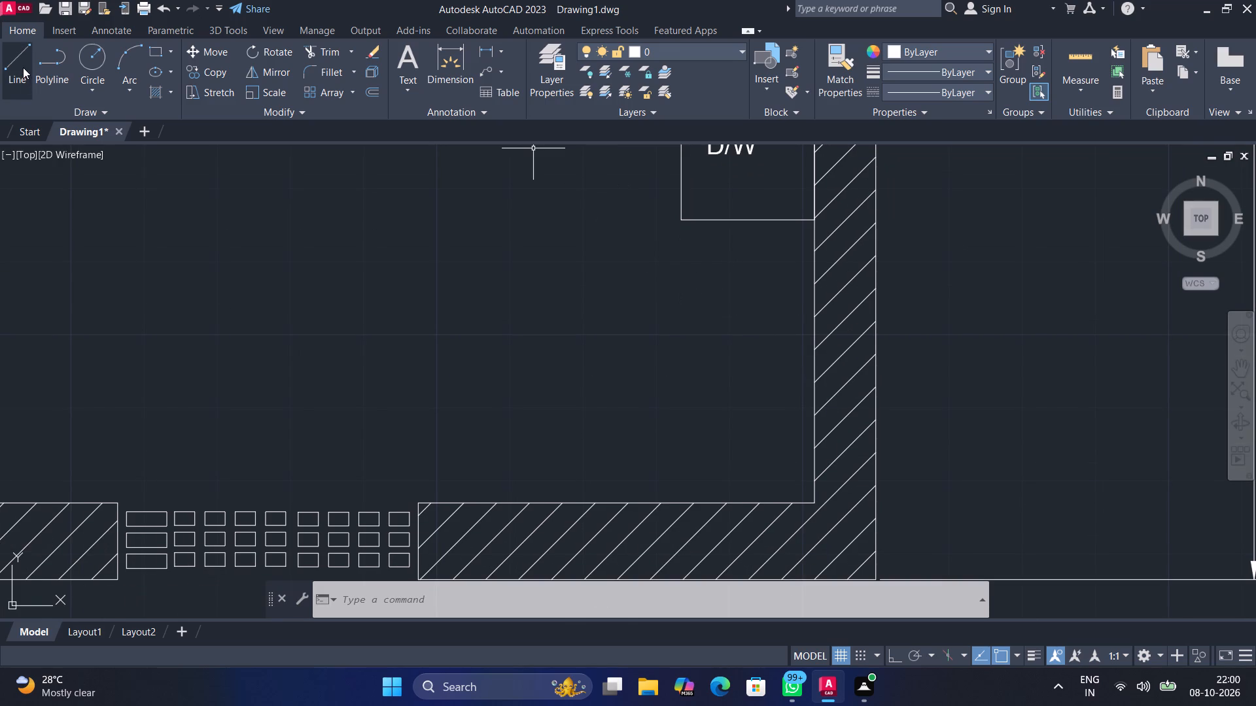
pyautogui.click(23, 67)
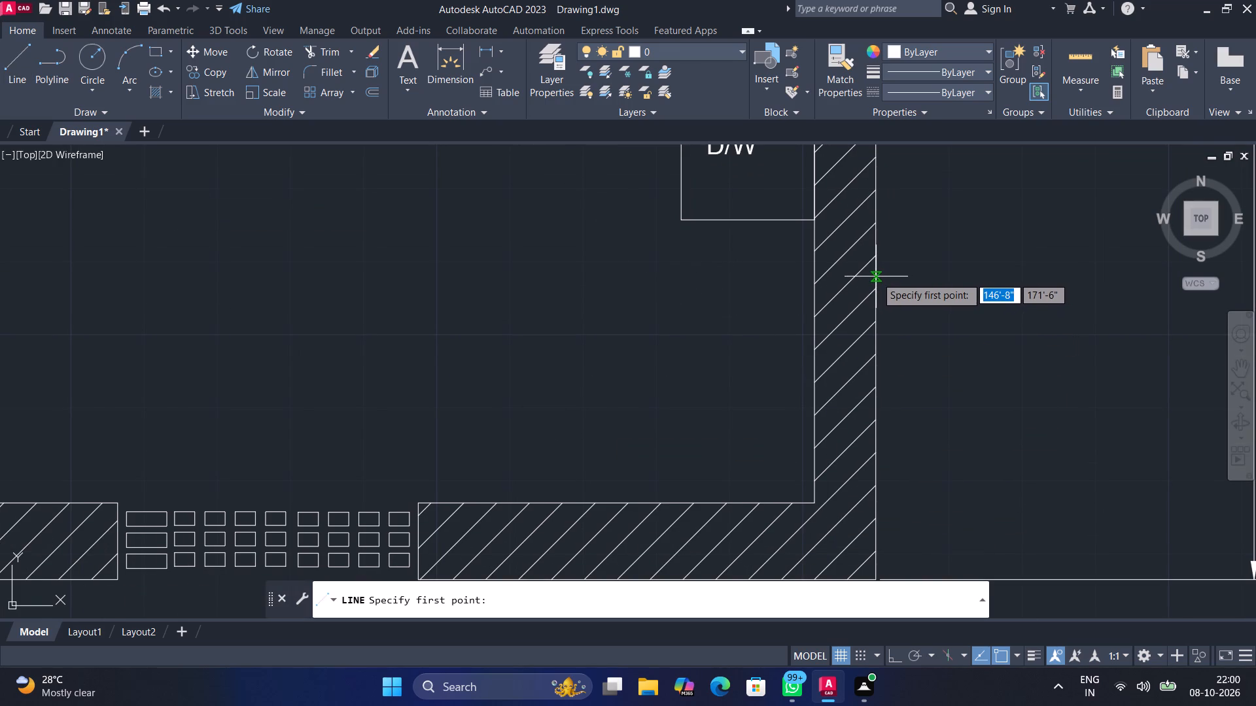
pyautogui.click(876, 277)
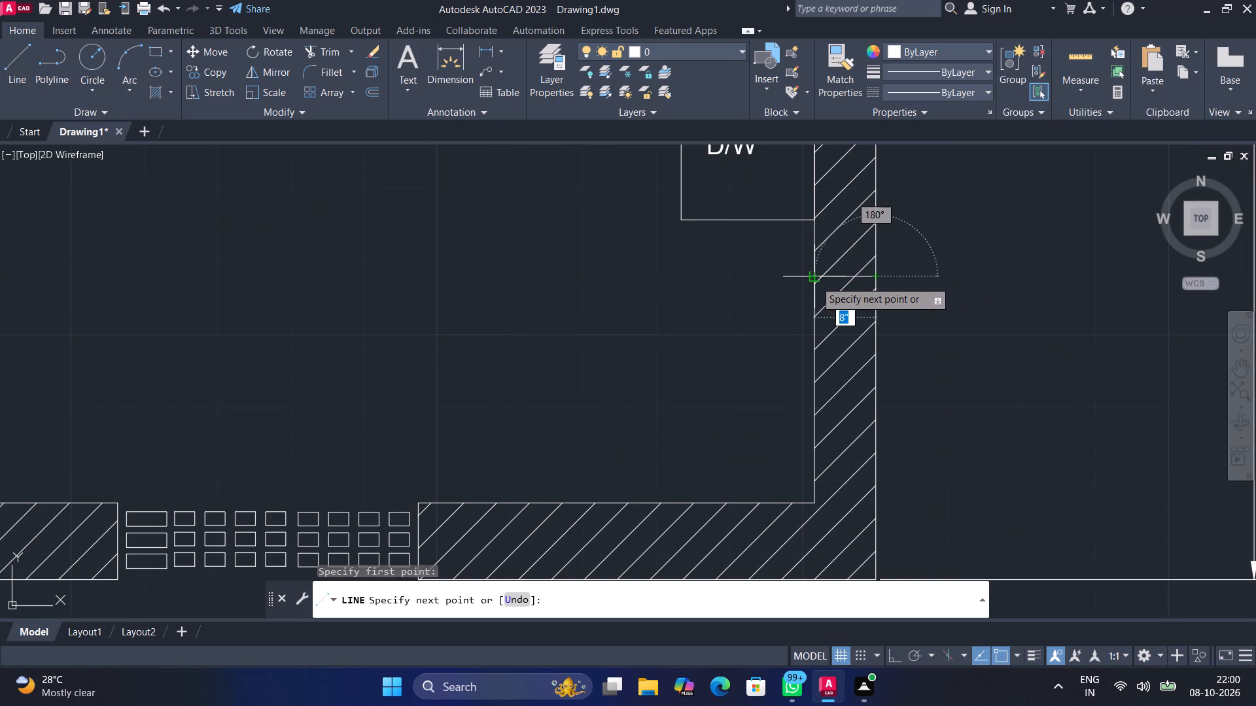
pyautogui.click(815, 280)
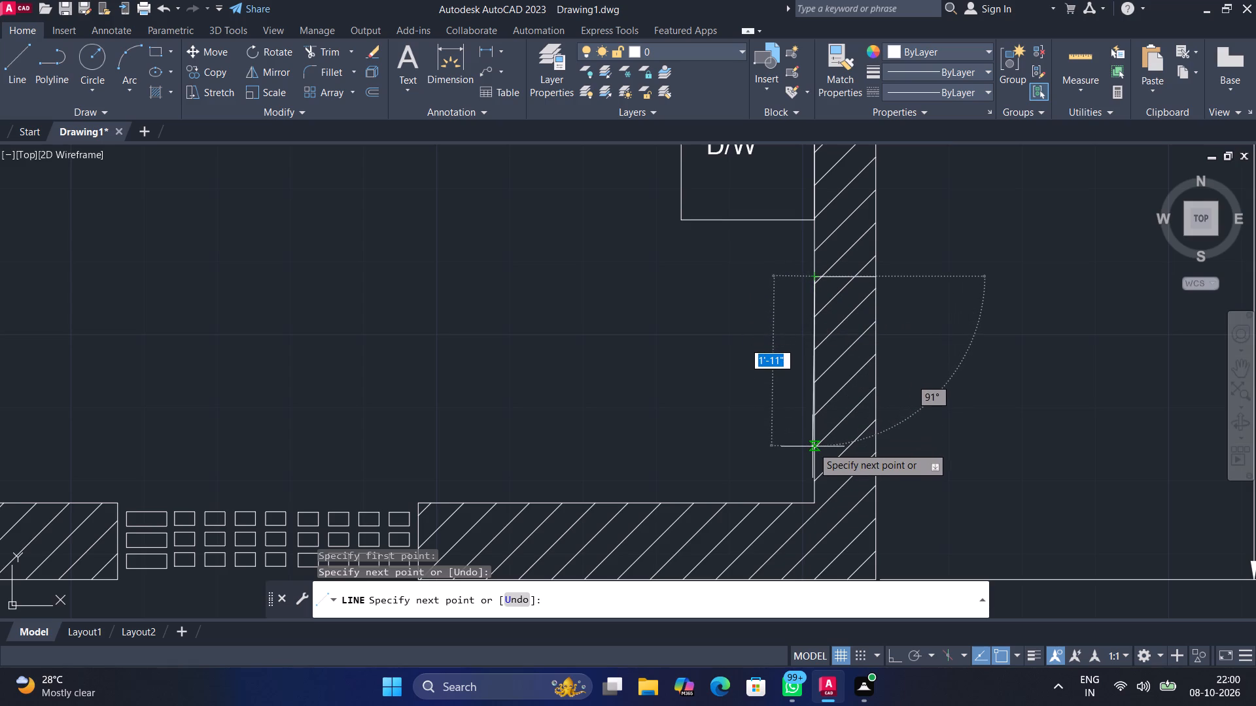
pyautogui.click(812, 445)
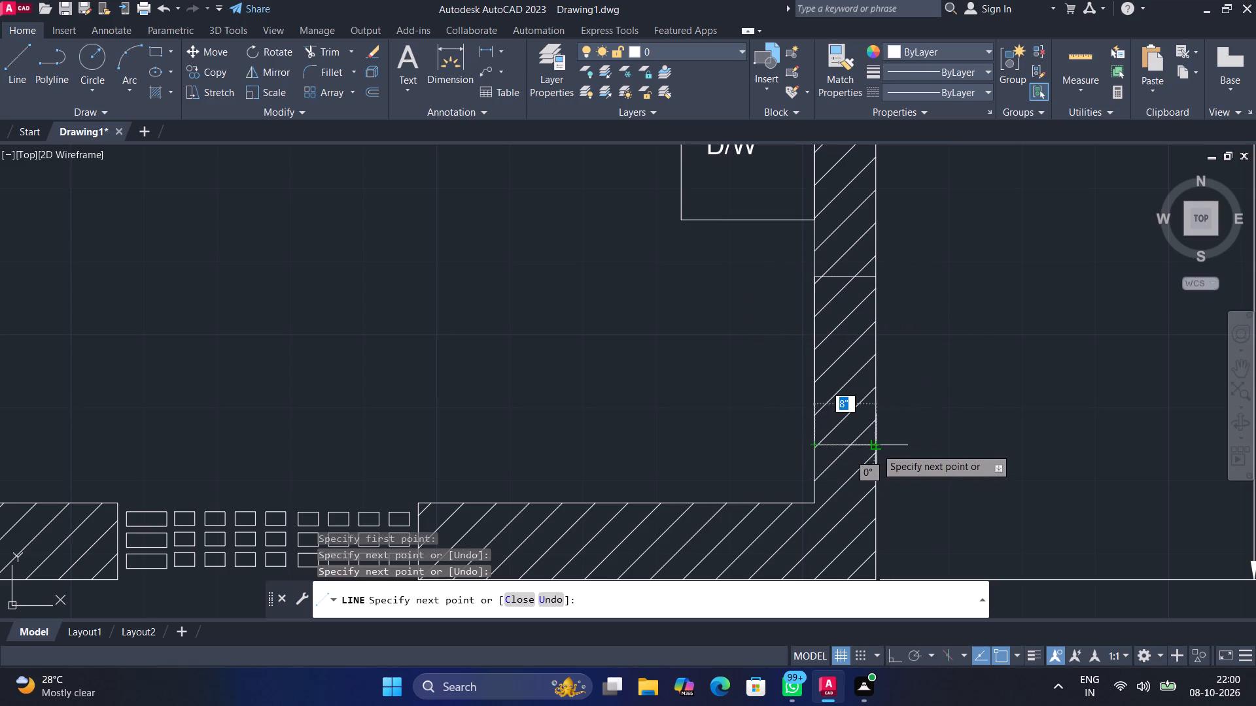
pyautogui.click(876, 448)
# Trim the outer wall line, the hatch and the overlapping inner lines between the two jamb lines to clear the opening.
pyautogui.click(305, 48)
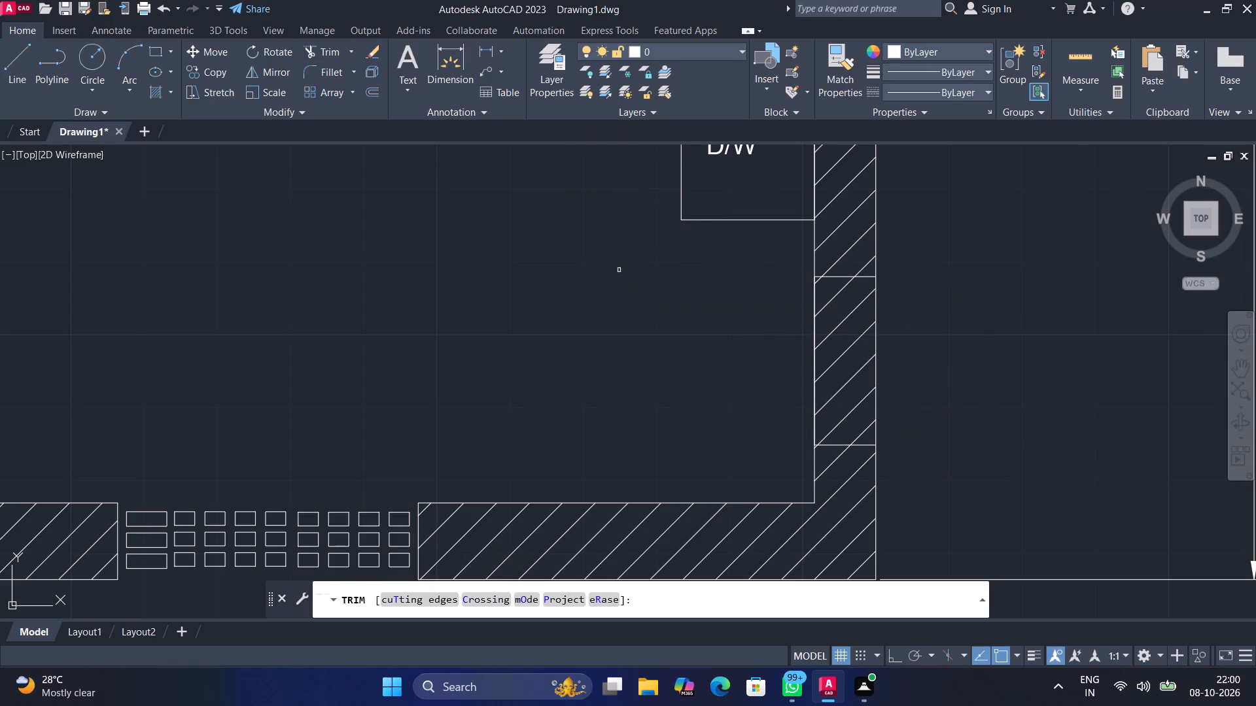
pyautogui.click(876, 337)
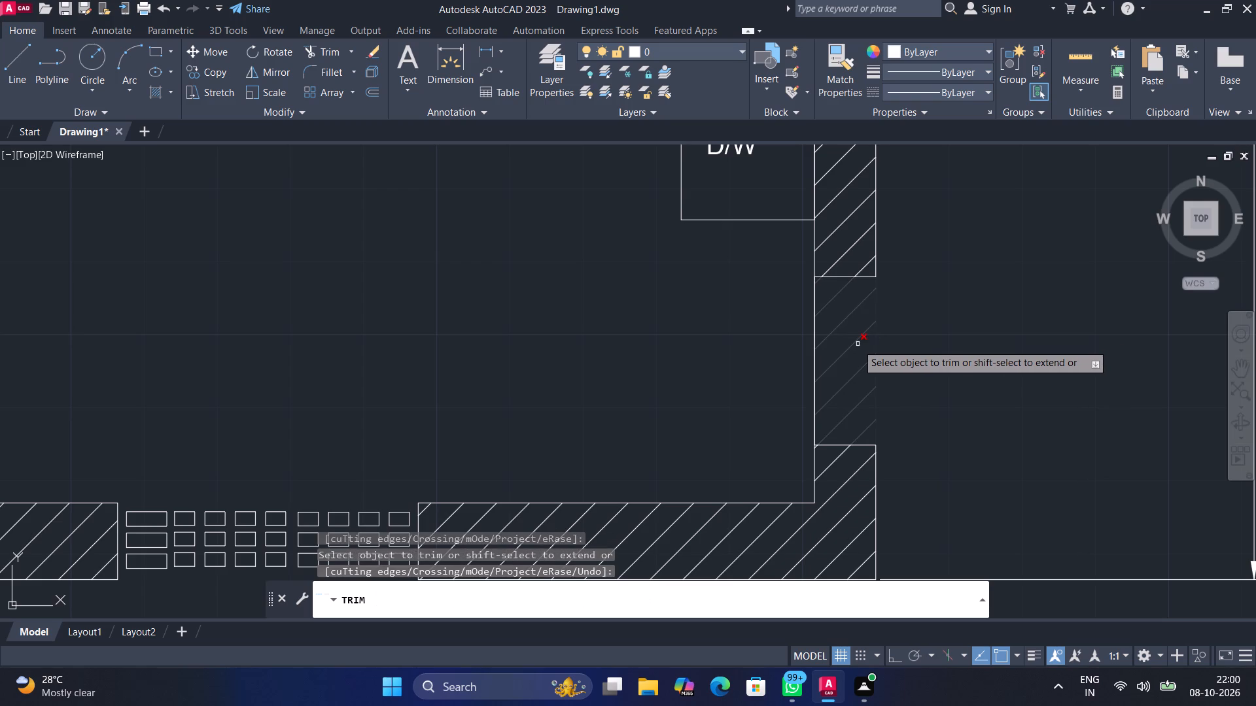
pyautogui.click(857, 343)
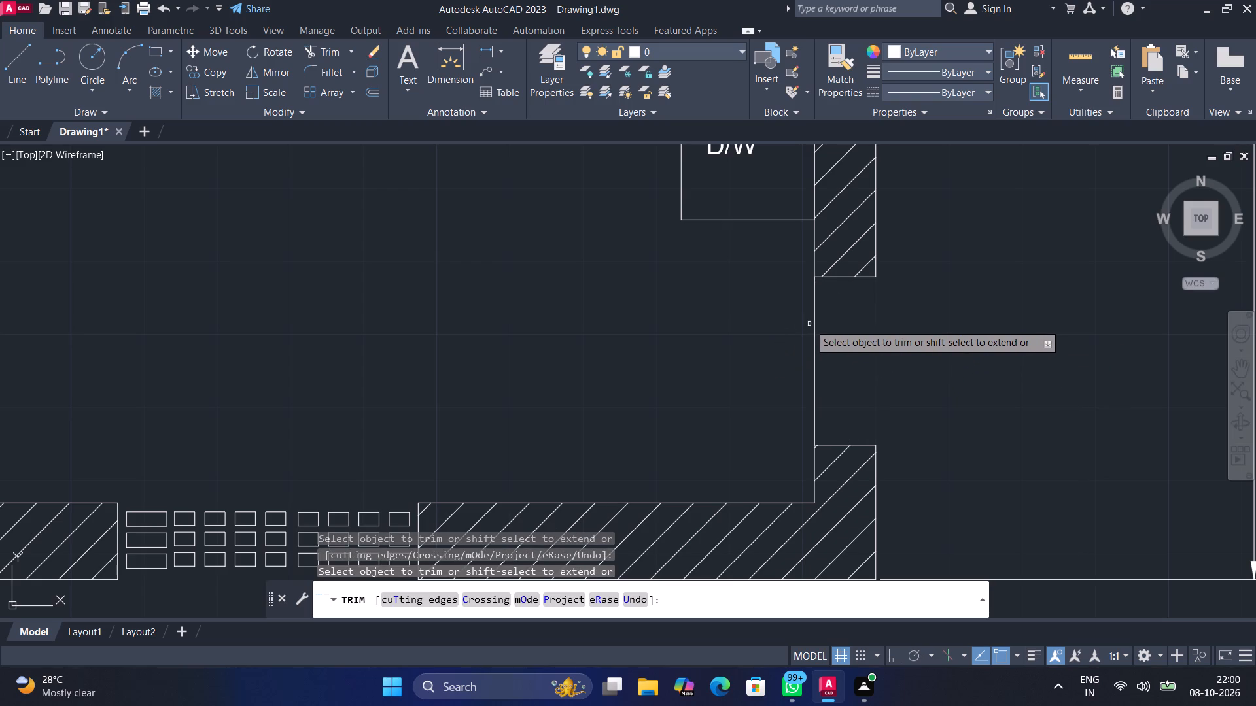
pyautogui.click(813, 326)
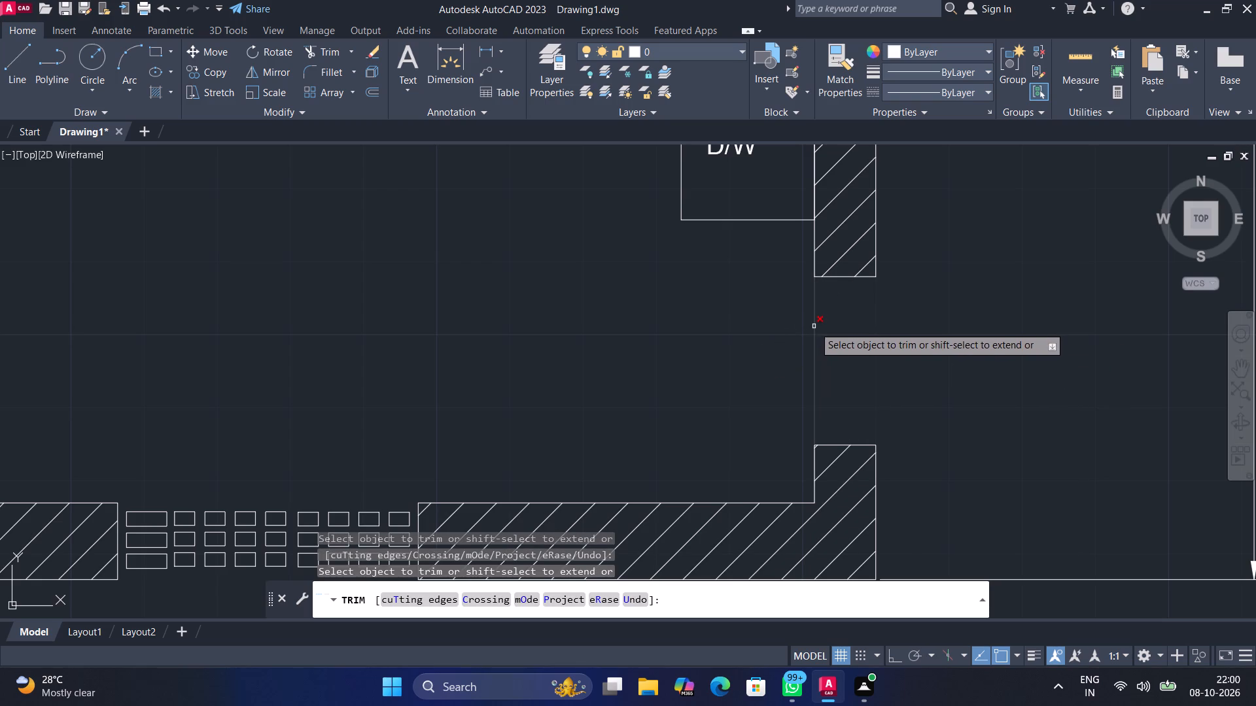
pyautogui.click(814, 407)
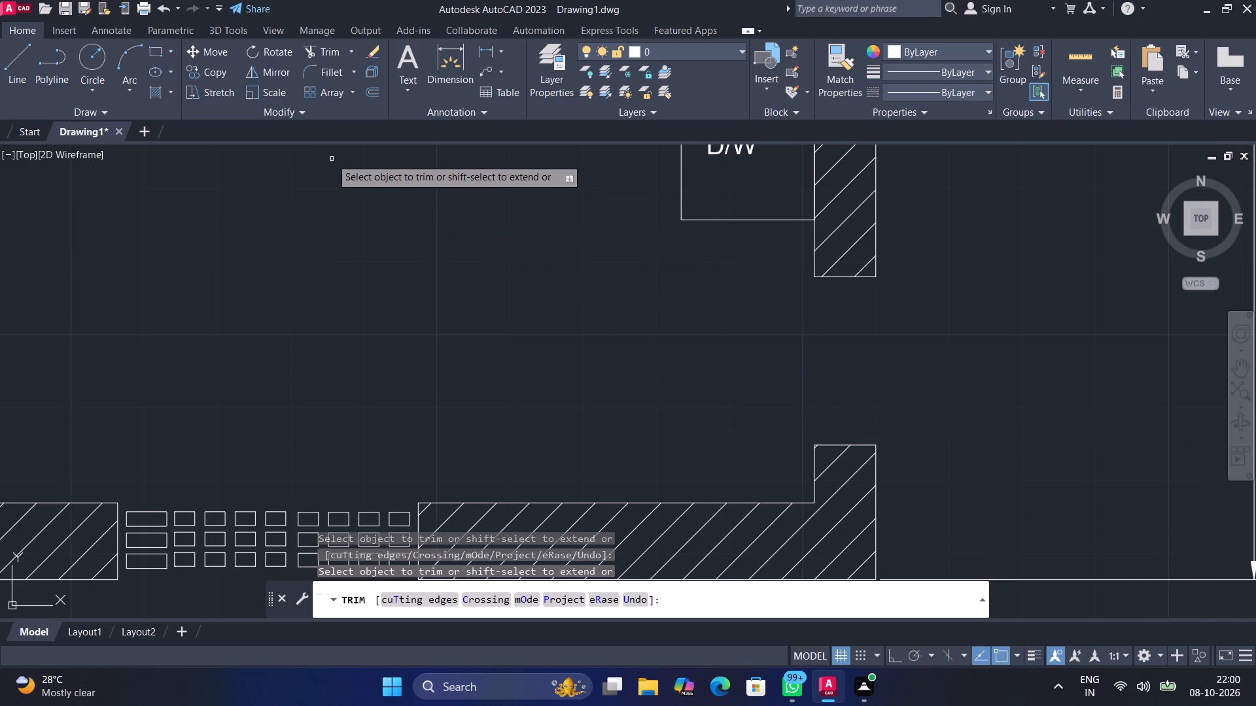
# Draw the door leaf as a short line down from the upper jamb's midpoint and a horizontal Ortho line into the room.
pyautogui.click(14, 64)
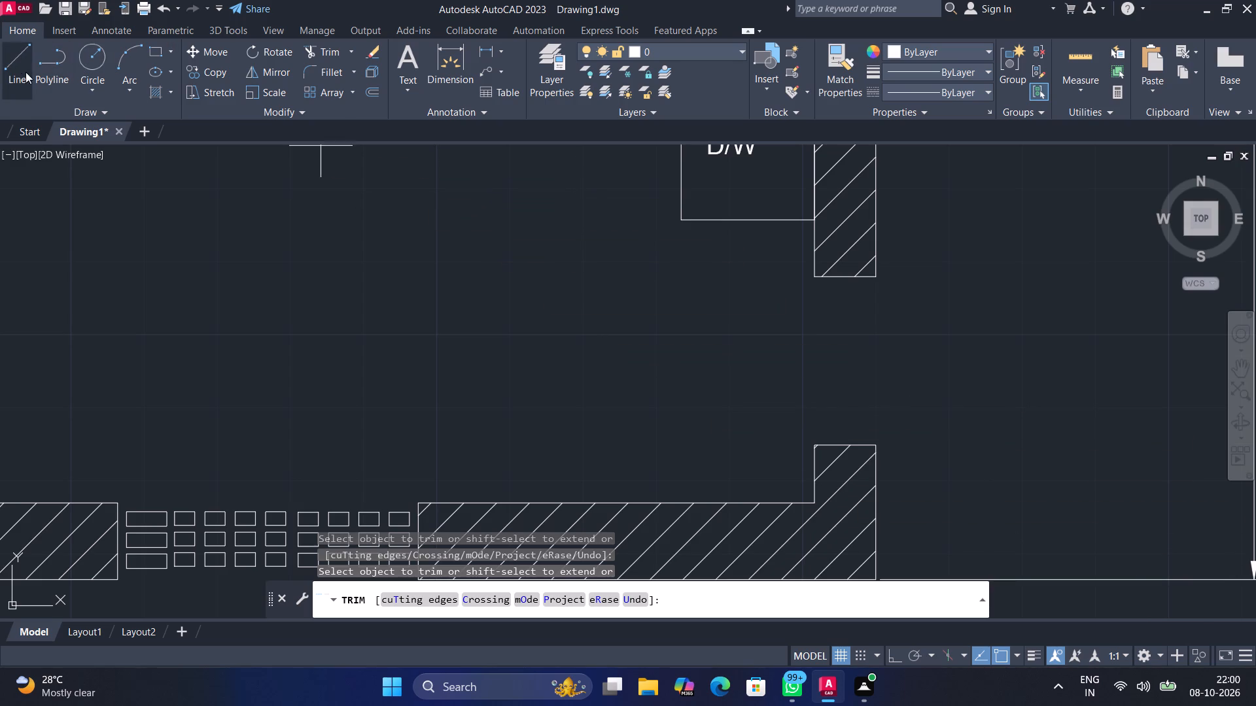
pyautogui.click(845, 280)
pyautogui.click(839, 294)
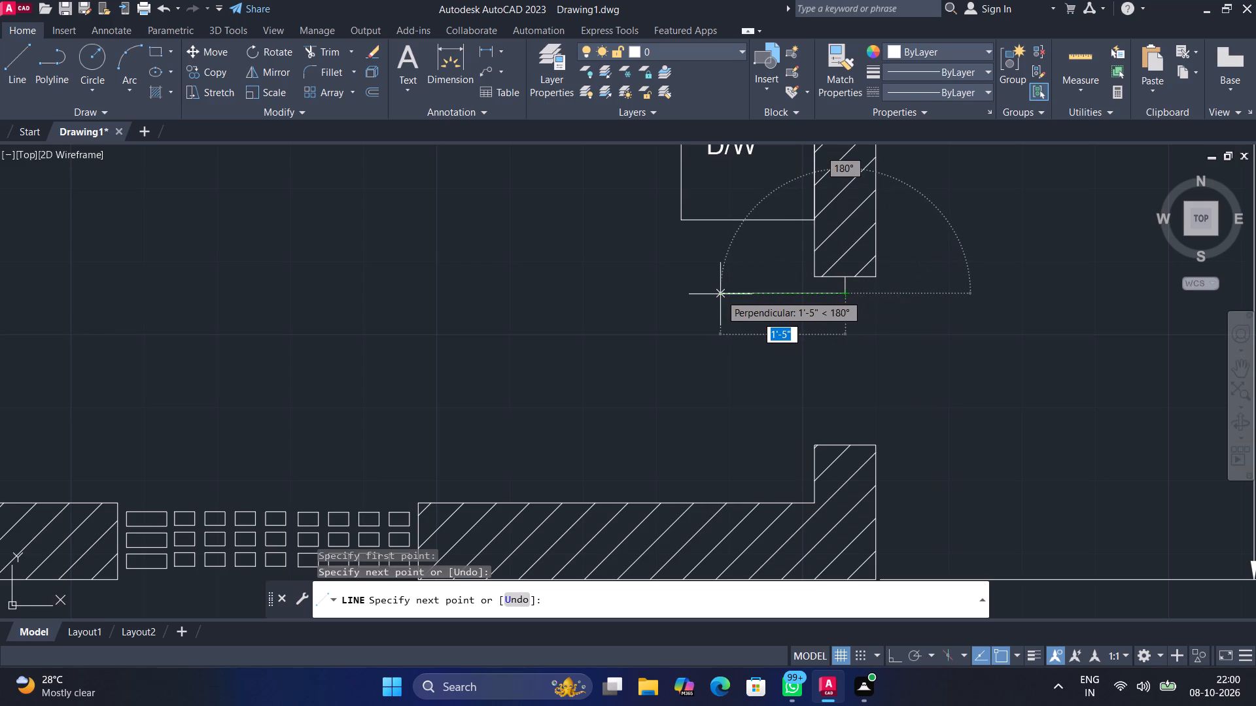
pyautogui.doubleClick(894, 650)
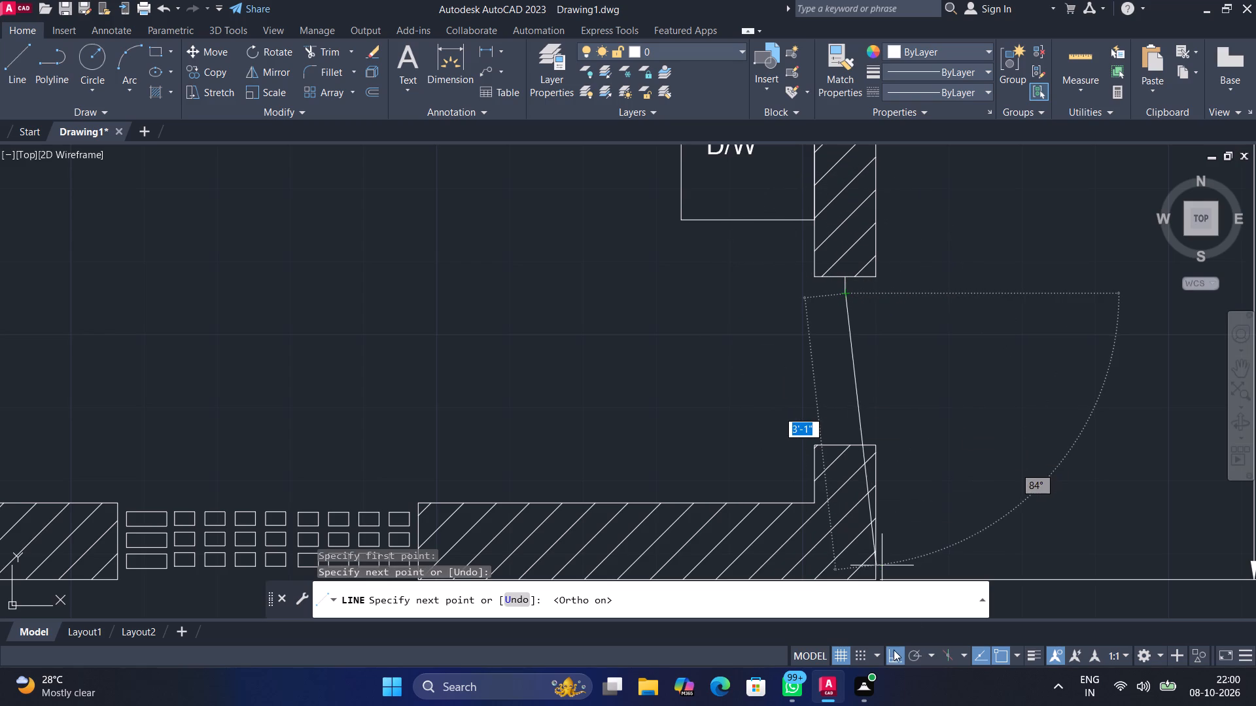
pyautogui.click(673, 239)
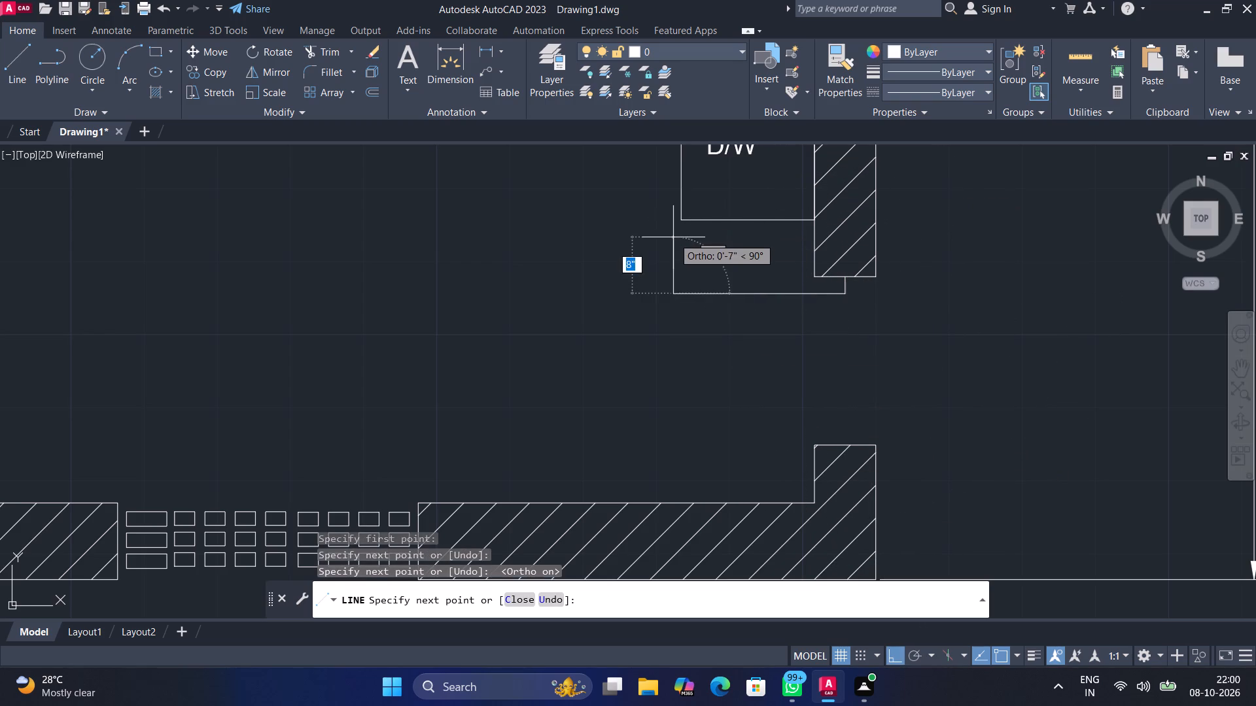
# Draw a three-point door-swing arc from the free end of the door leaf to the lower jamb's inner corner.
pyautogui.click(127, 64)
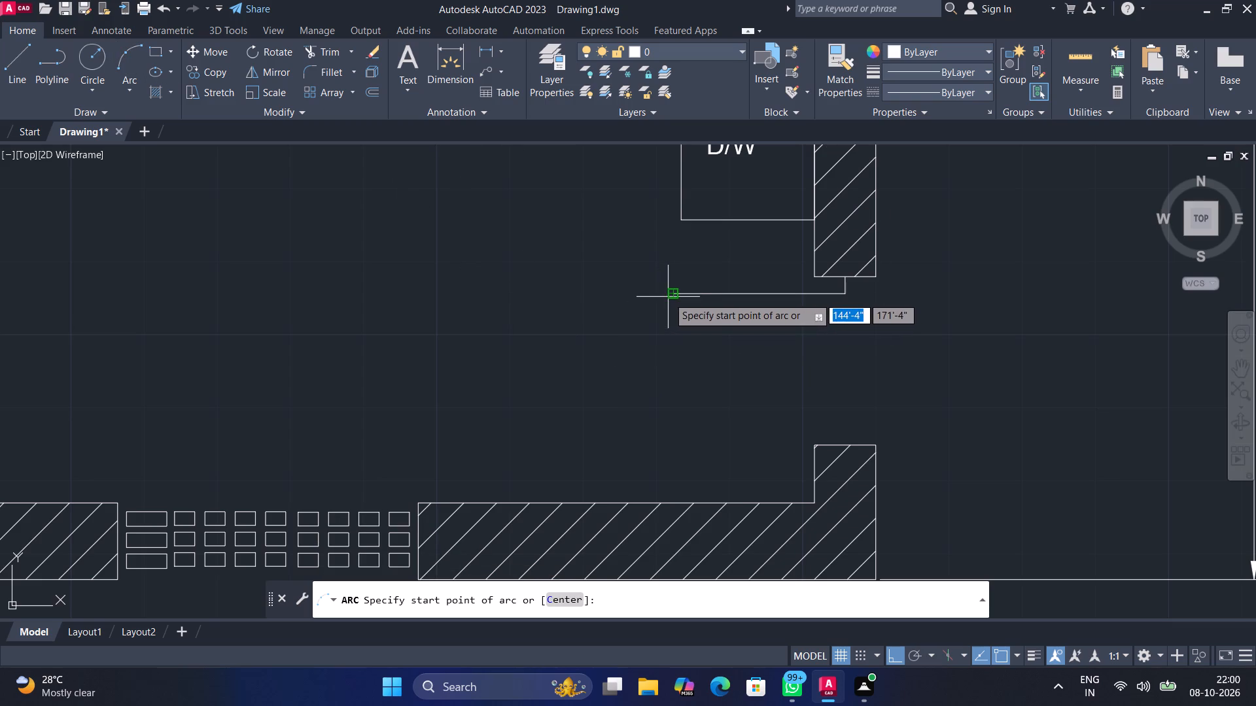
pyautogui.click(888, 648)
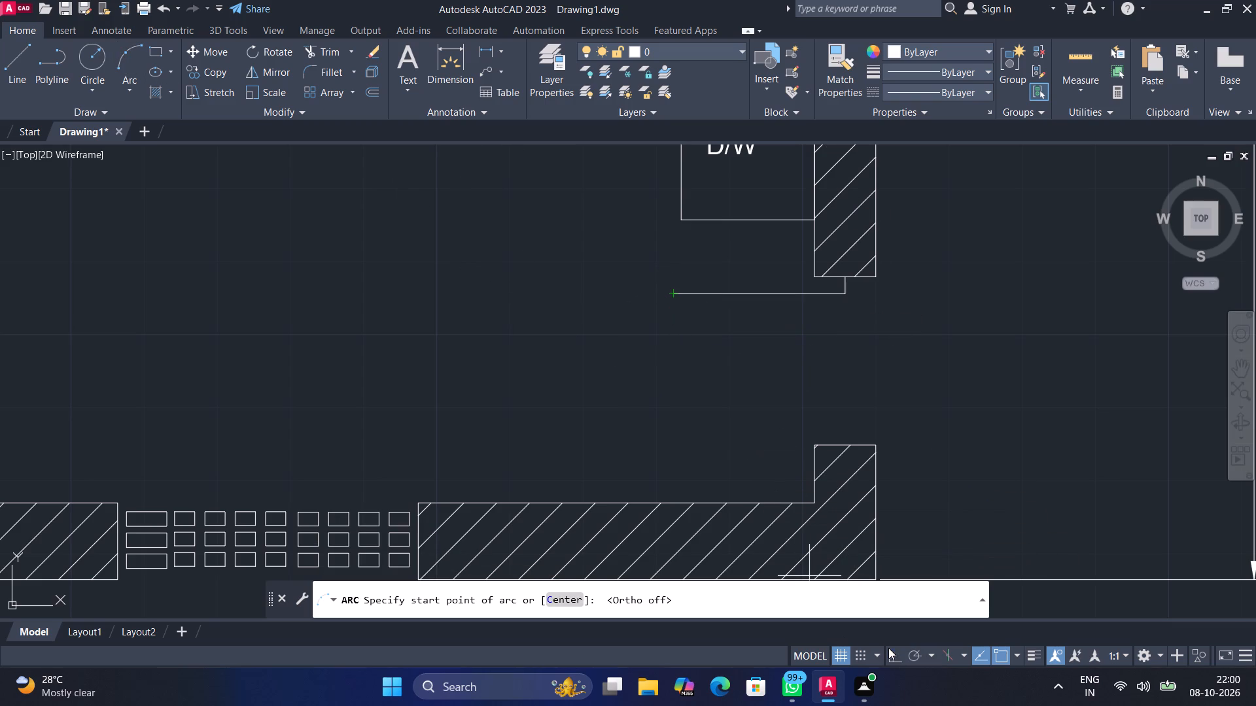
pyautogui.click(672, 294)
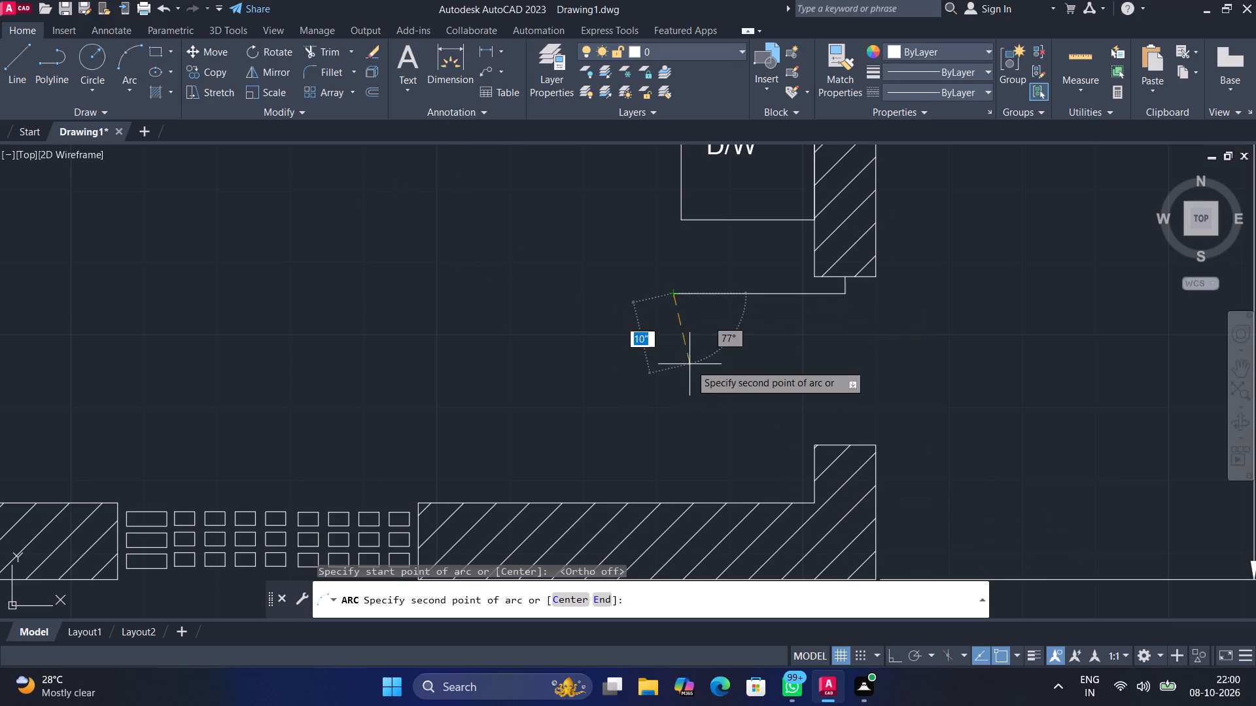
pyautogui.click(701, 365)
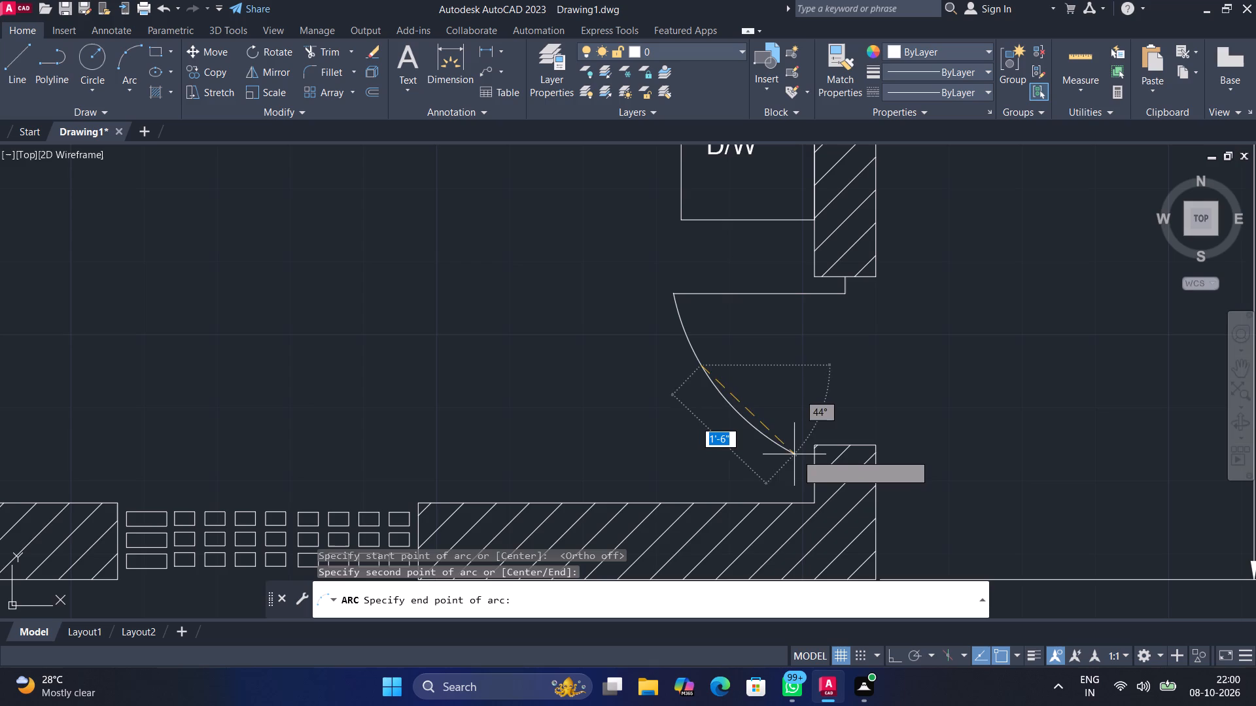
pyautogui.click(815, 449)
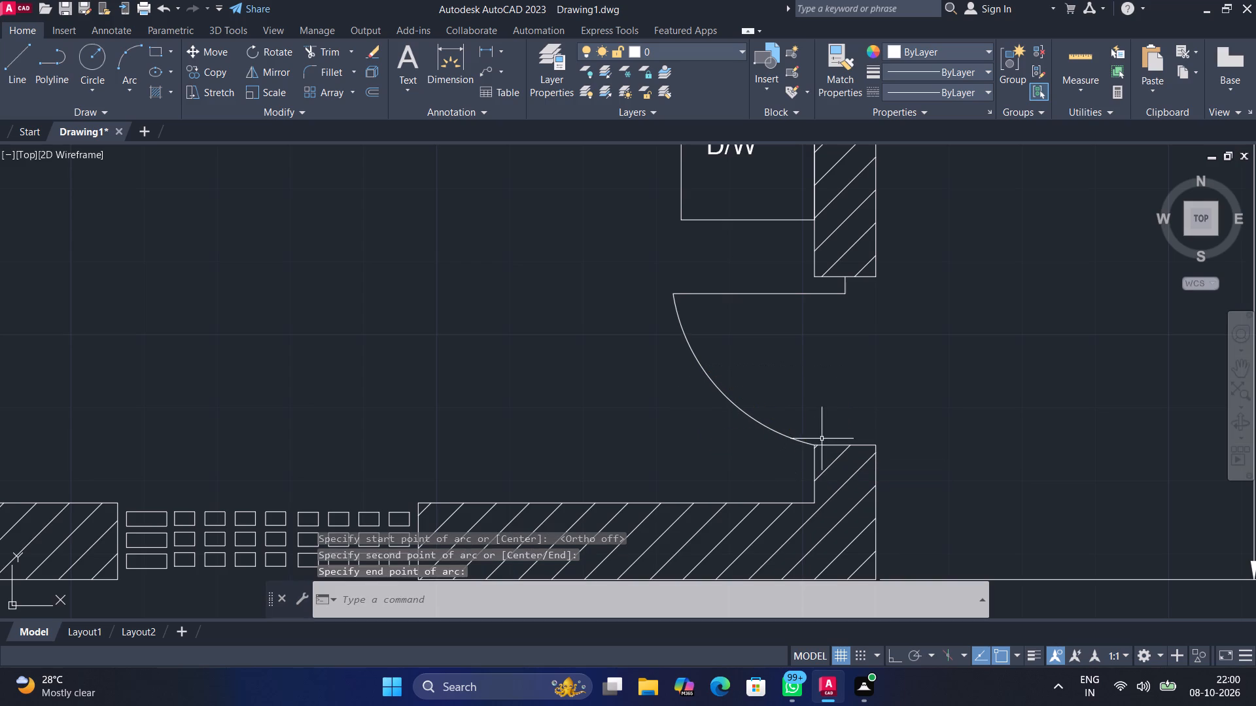
# Remove the horizontal door leaf line, the swing arc and the short line at the upper jamb with Trim.
pyautogui.scroll(-1, 840, 418)
pyautogui.moveTo(829, 441); pyautogui.dragTo(815, 555, button='middle')
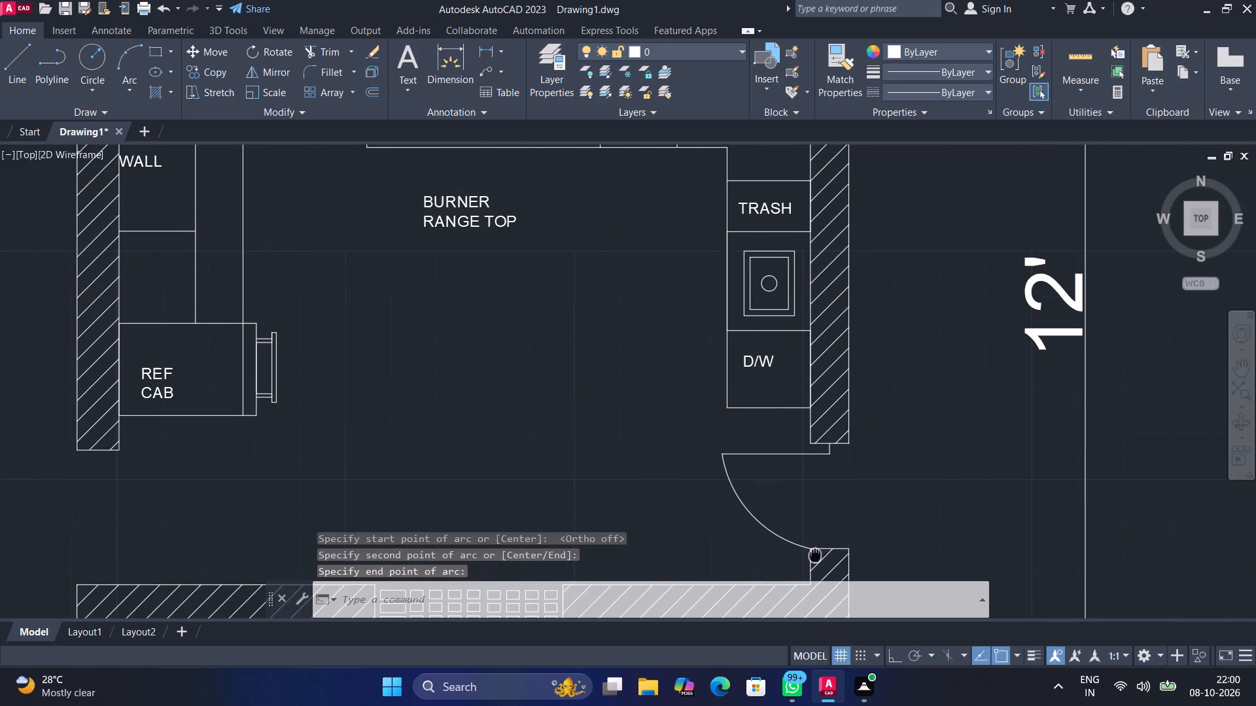
pyautogui.moveTo(815, 555); pyautogui.dragTo(817, 555, button='middle')
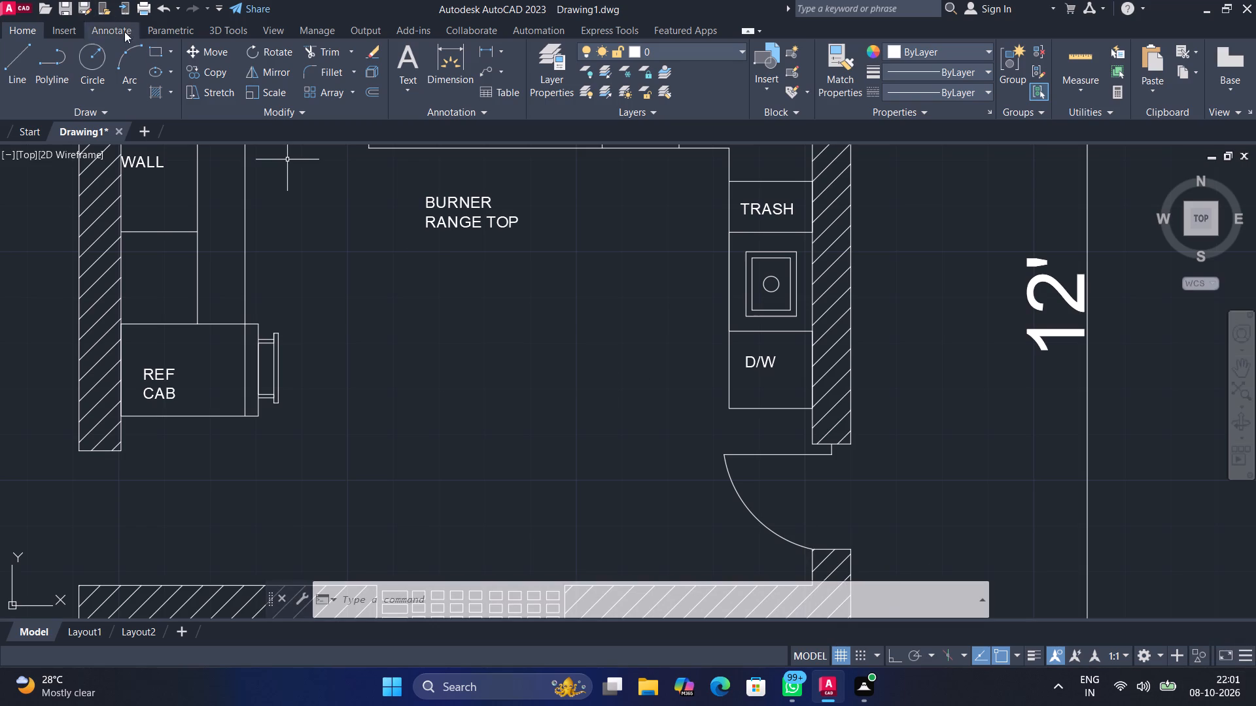
pyautogui.click(316, 52)
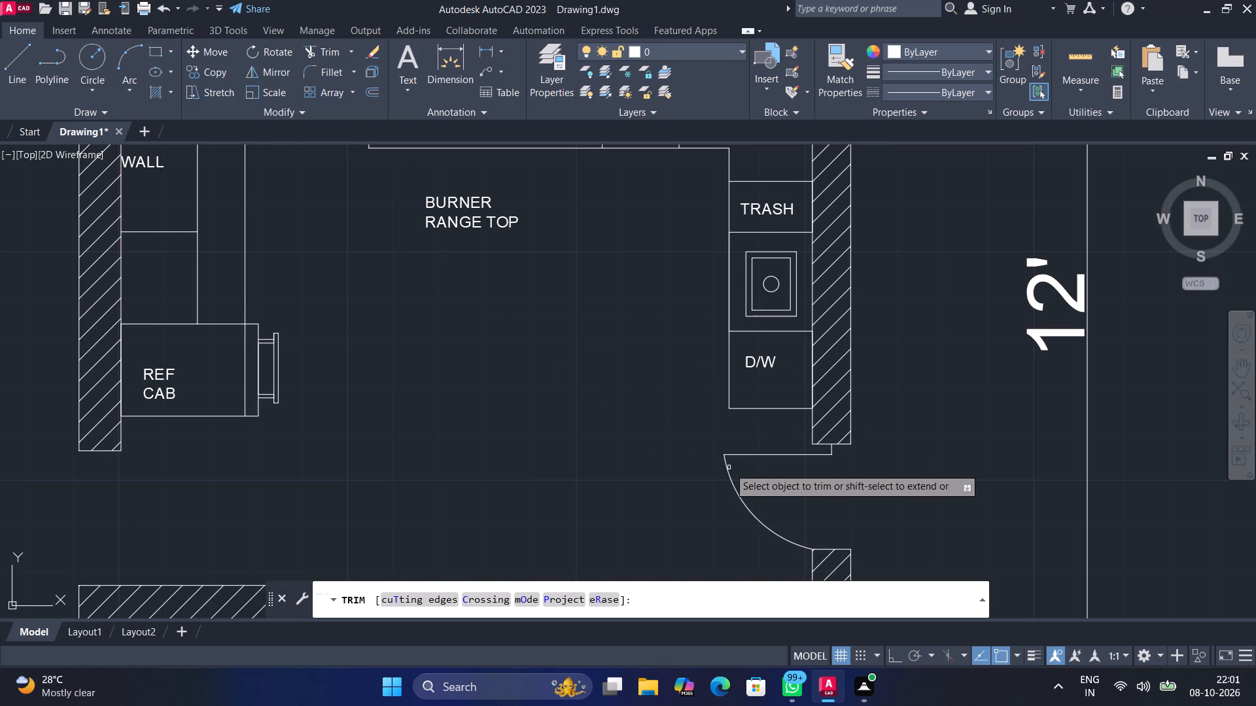
pyautogui.click(738, 452)
pyautogui.click(737, 456)
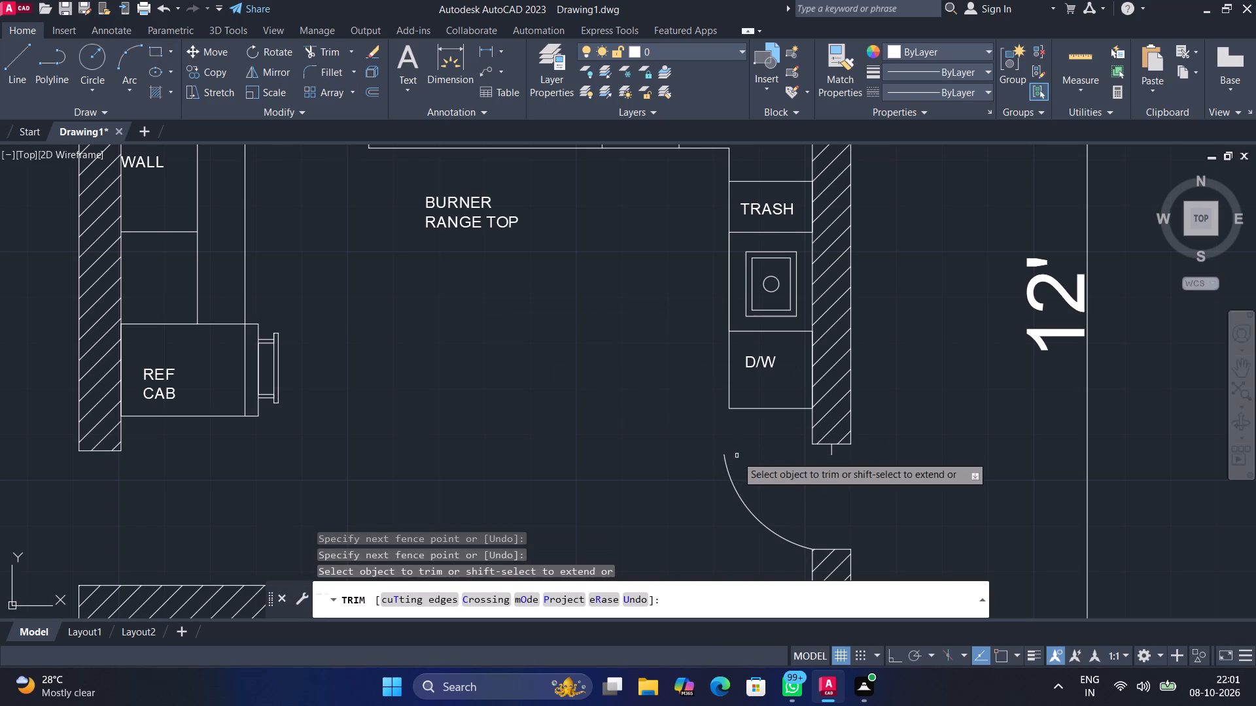
pyautogui.click(728, 467)
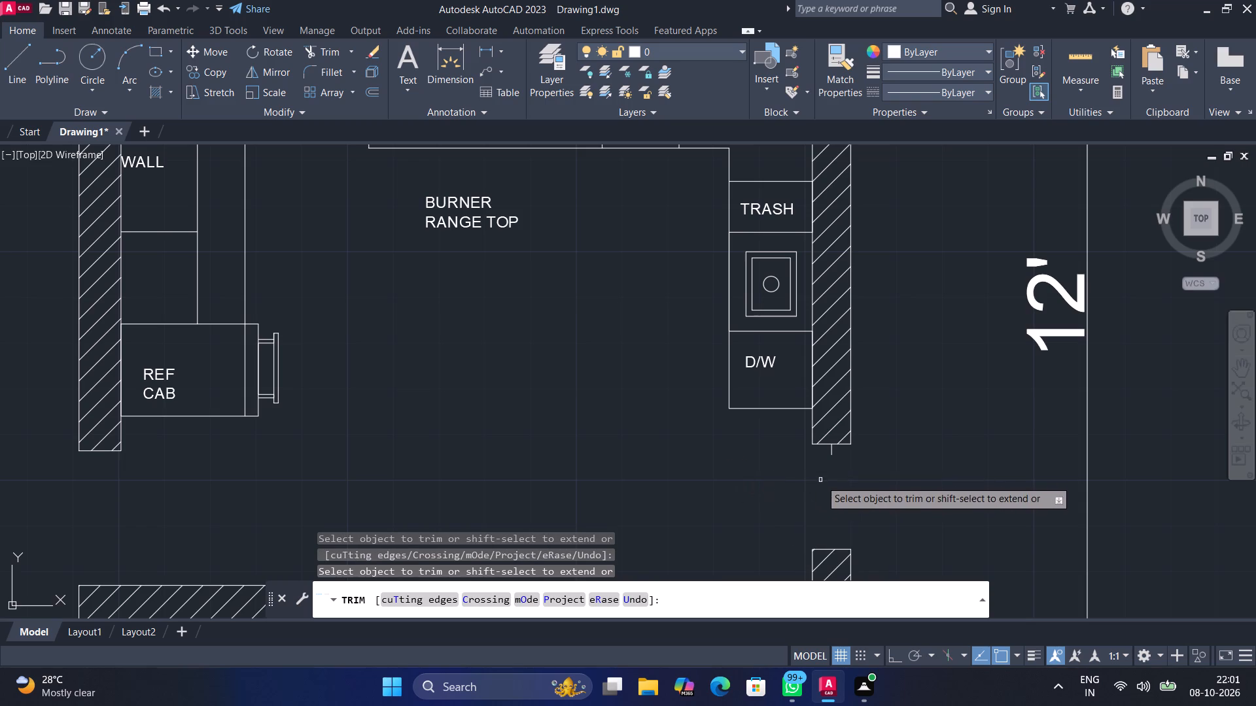
pyautogui.click(831, 452)
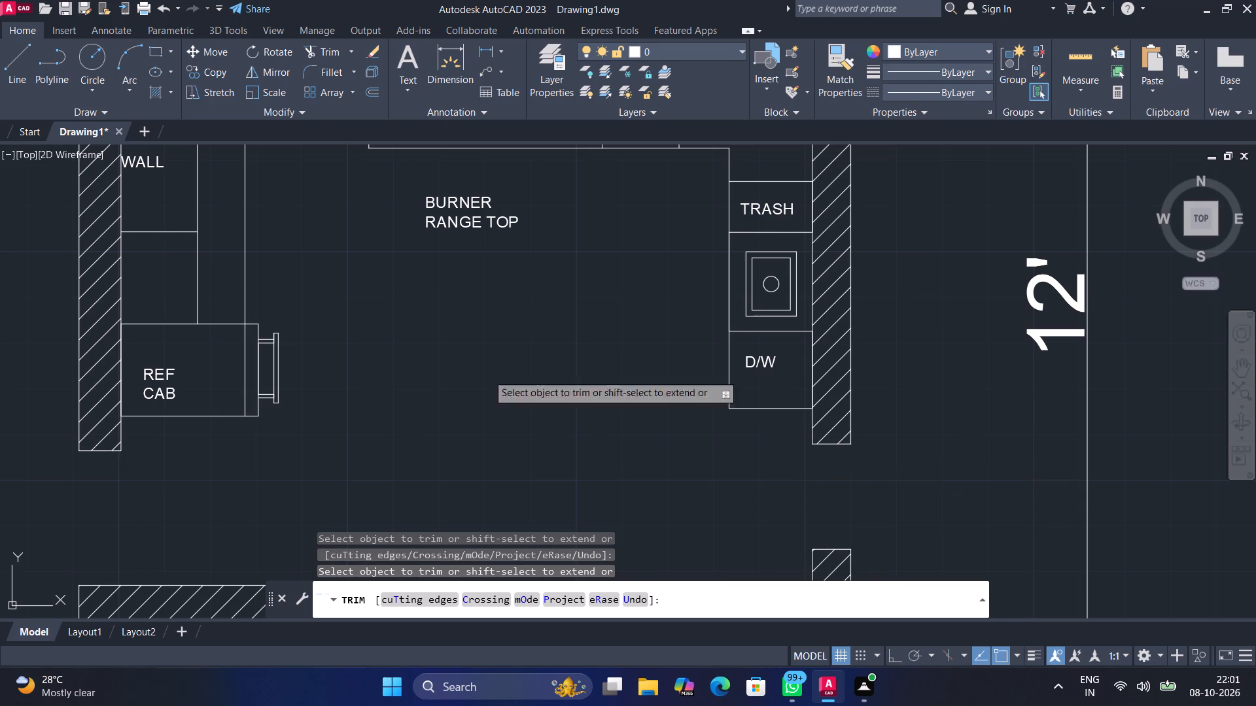
# Draw a new door leaf as a short line up from the lower jamb's midpoint and a horizontal Ortho line into the room.
pyautogui.click(17, 69)
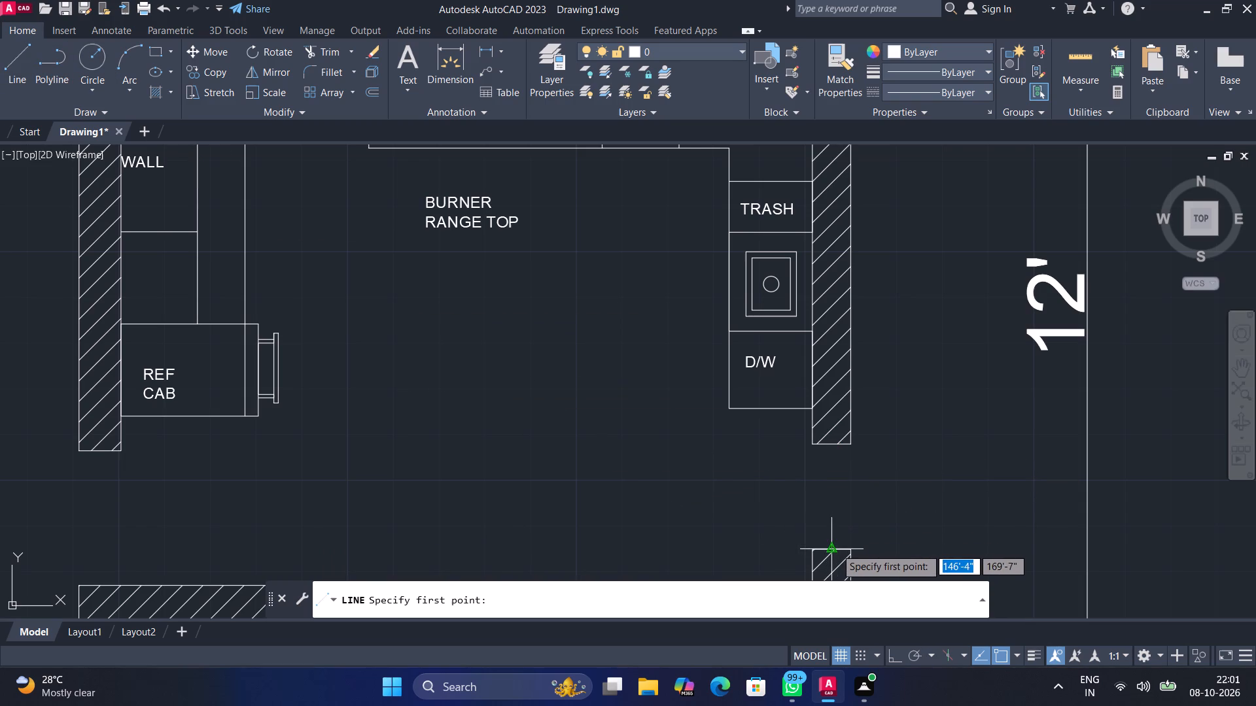
pyautogui.click(835, 548)
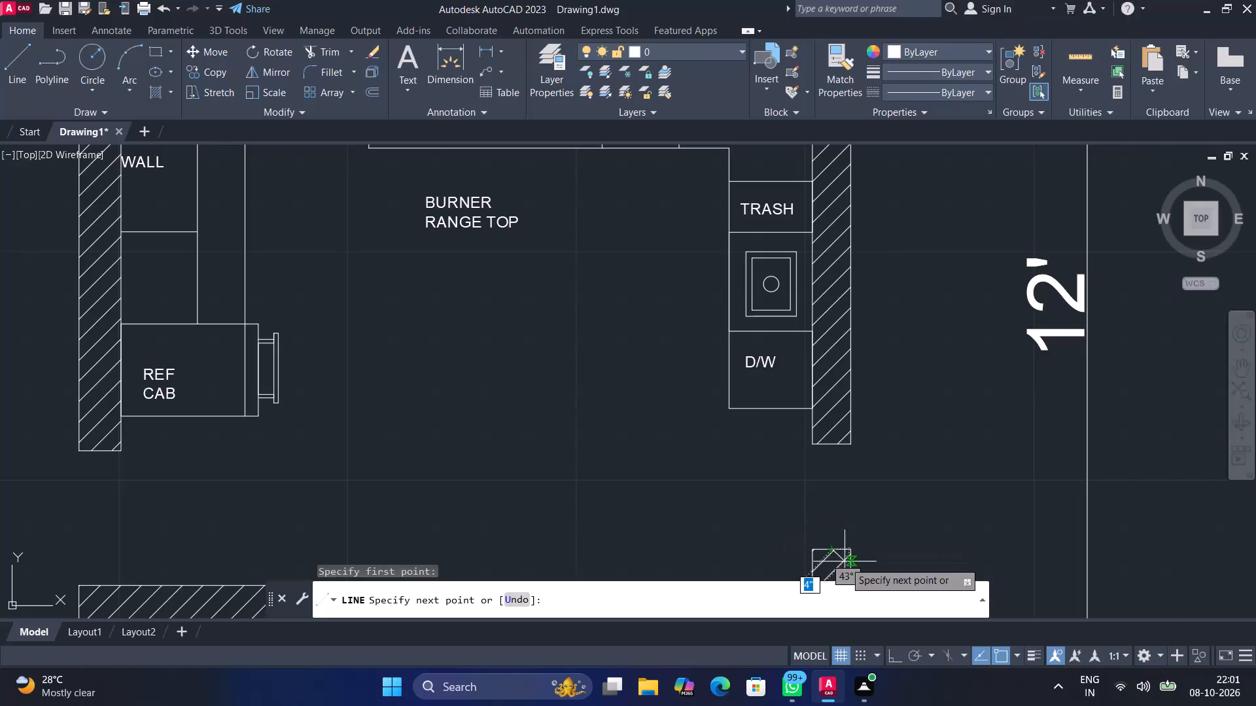
pyautogui.moveTo(896, 657); pyautogui.dragTo(888, 654)
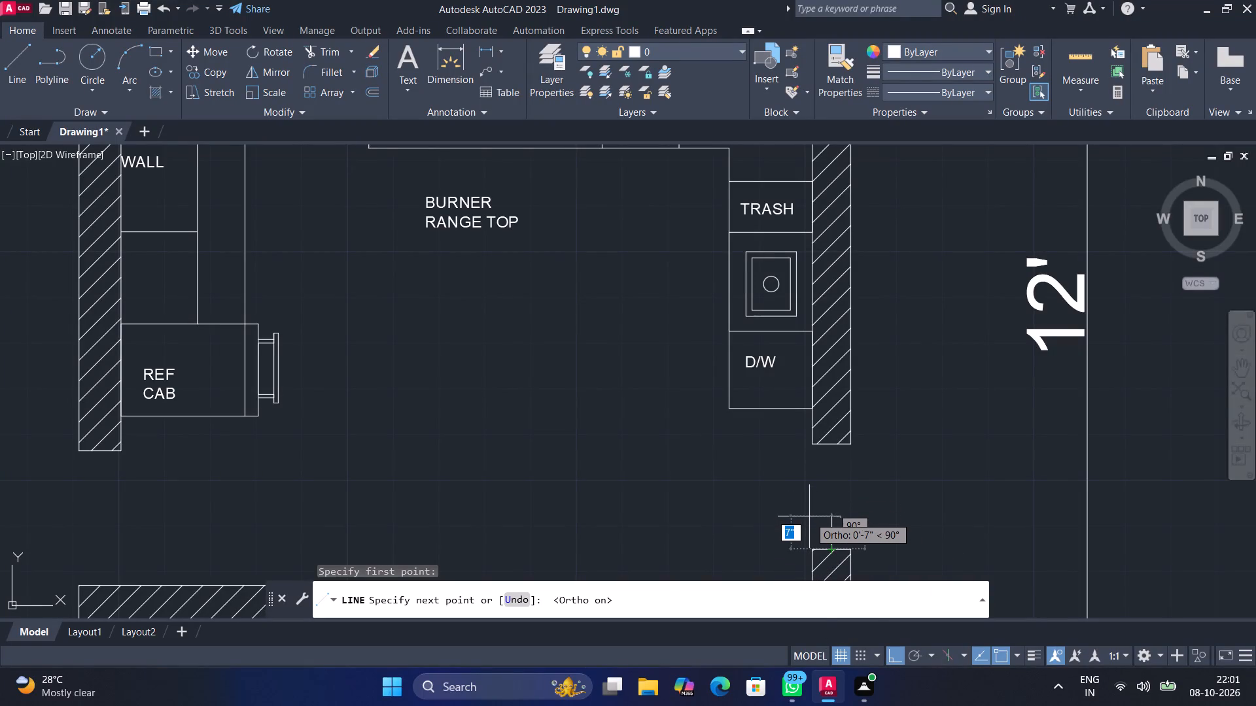
pyautogui.moveTo(810, 509); pyautogui.dragTo(845, 443, button='middle')
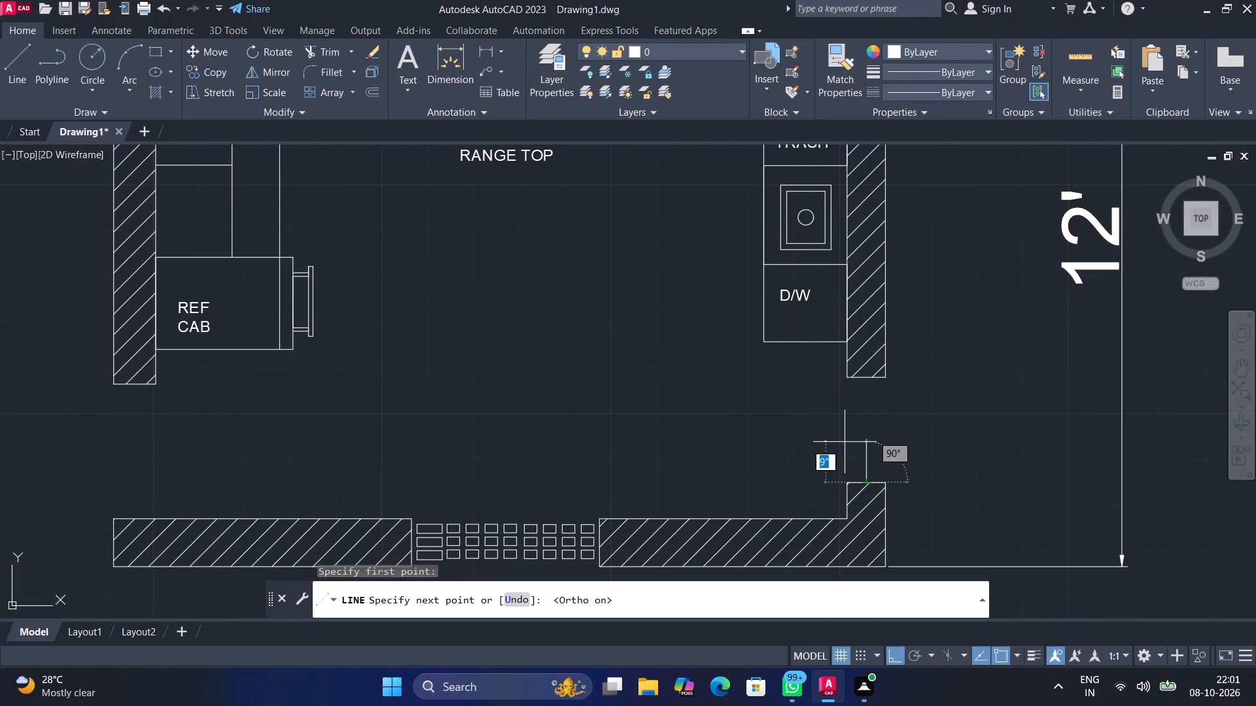
pyautogui.click(860, 471)
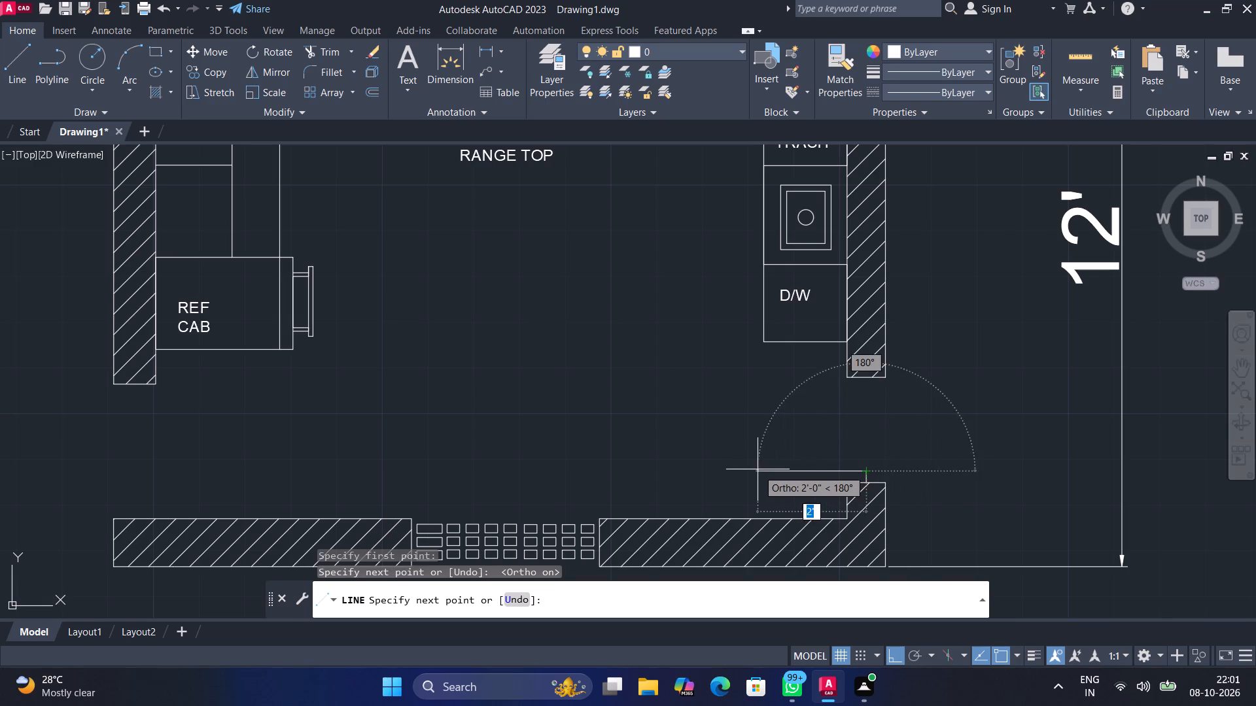
pyautogui.click(745, 471)
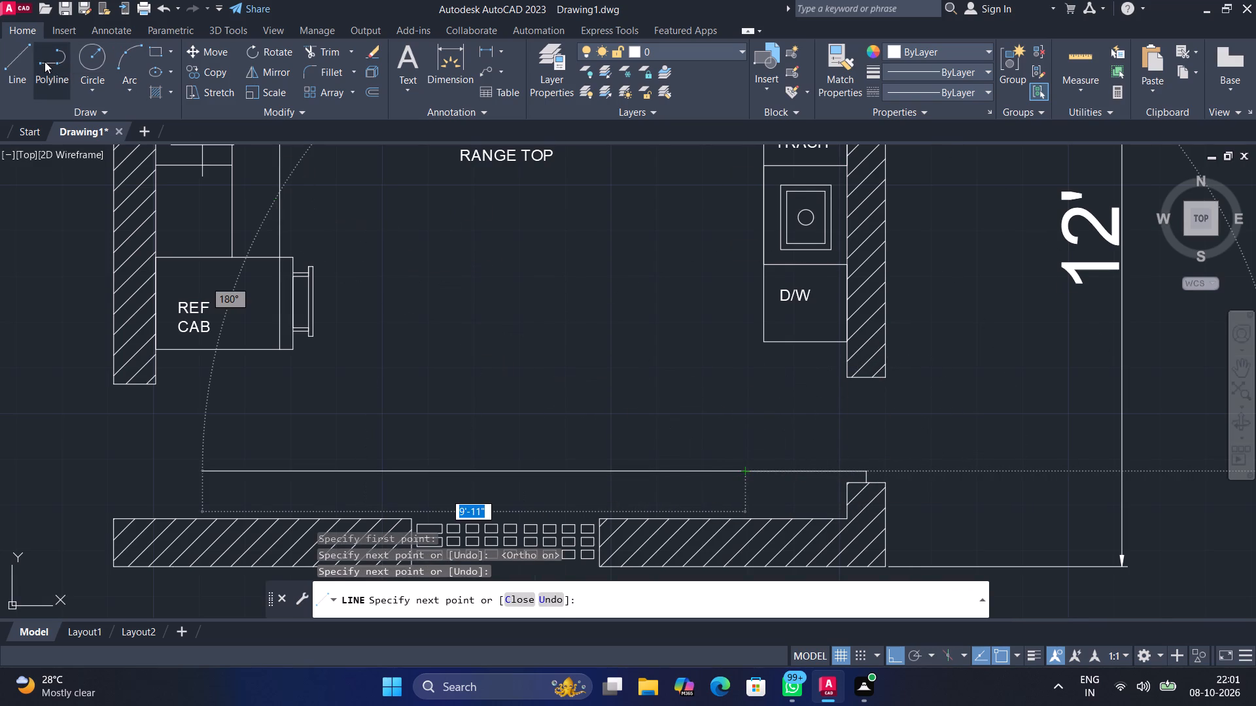
pyautogui.click(22, 71)
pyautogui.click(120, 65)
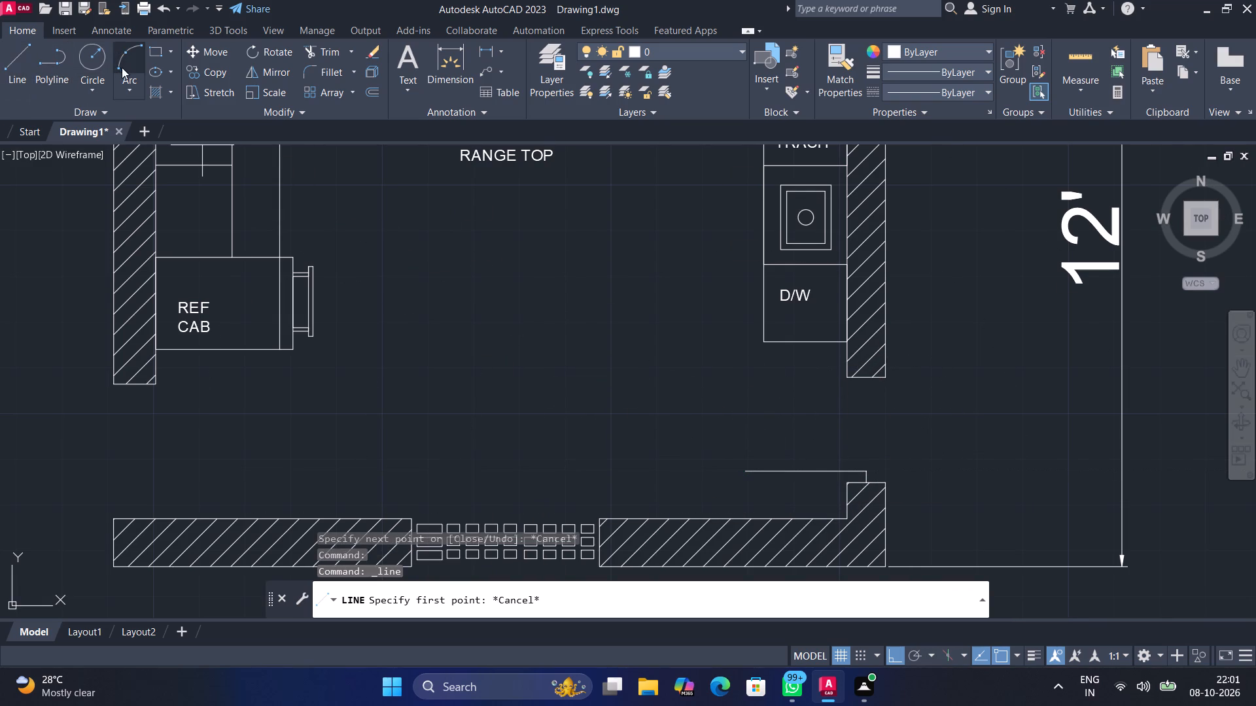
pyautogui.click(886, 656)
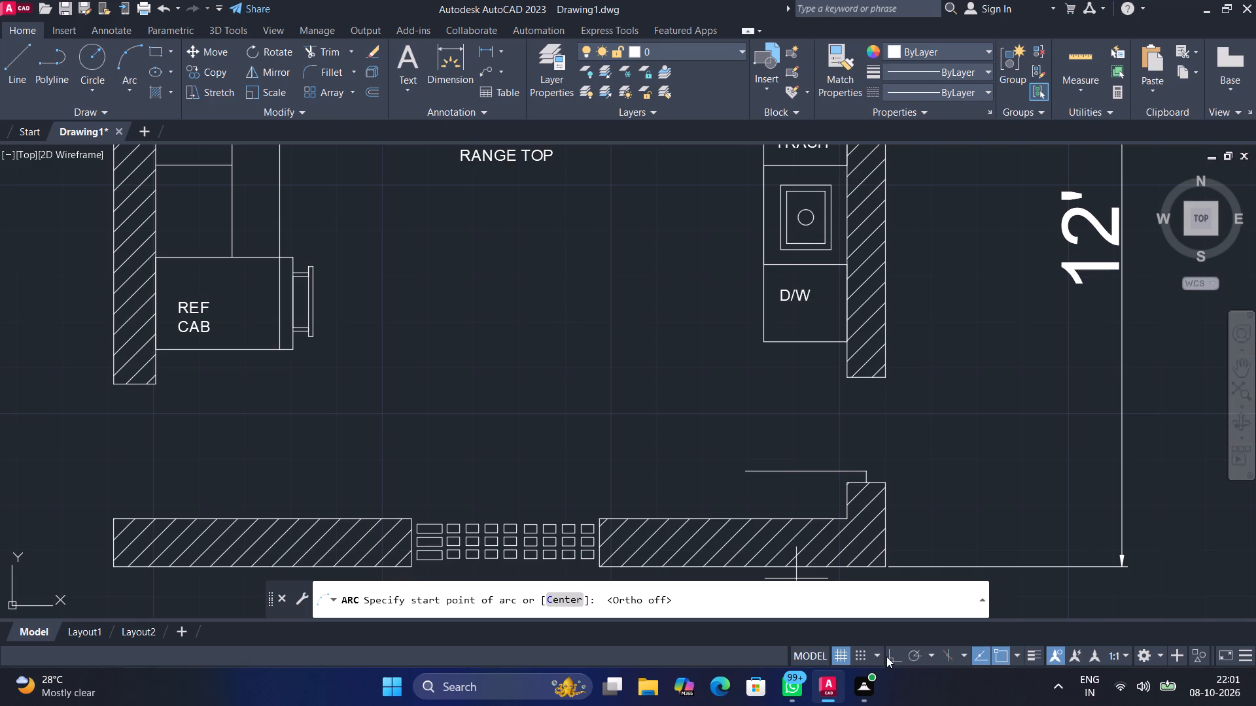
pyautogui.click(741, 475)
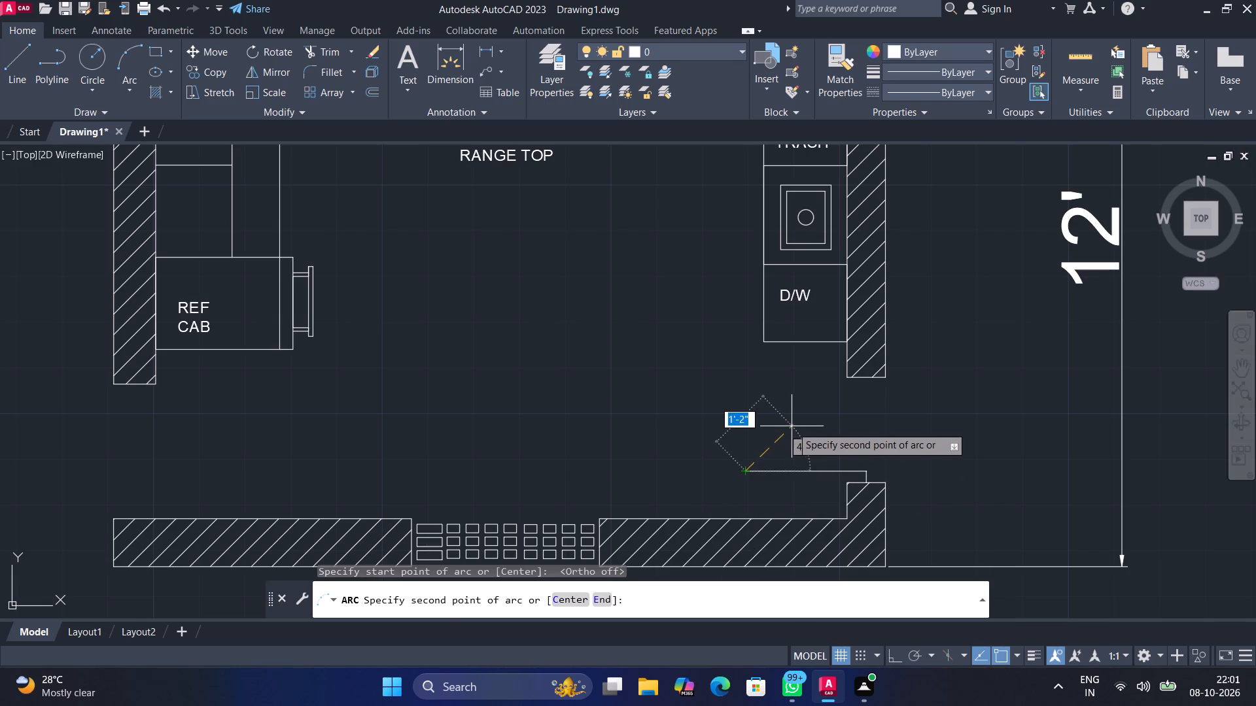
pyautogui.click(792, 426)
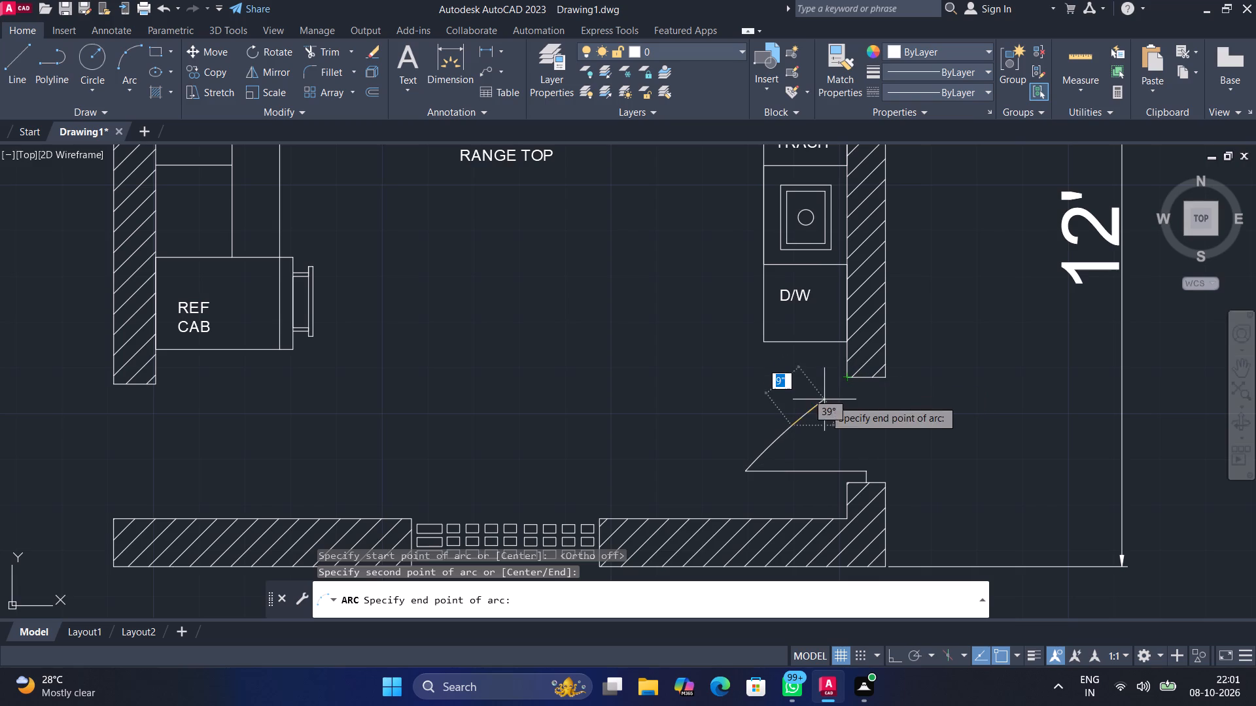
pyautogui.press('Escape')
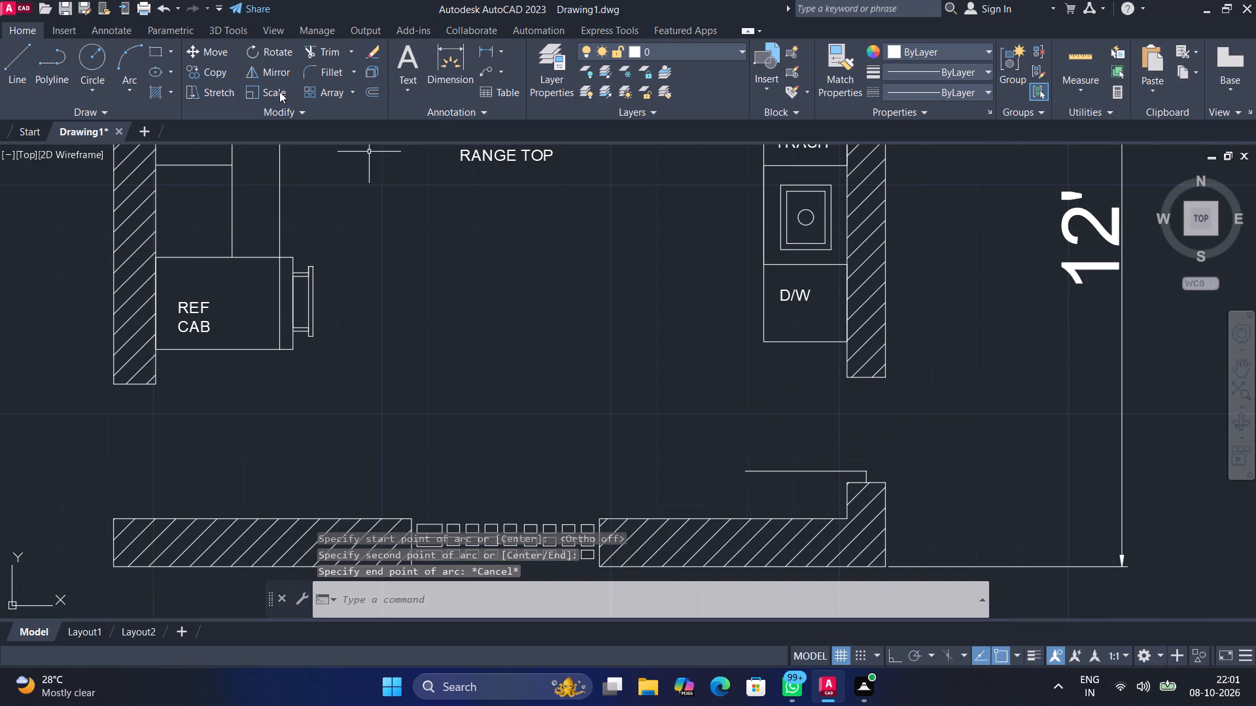
# Draw a three-point door-swing arc from the free end of the leaf to the upper jamb's inner corner.
pyautogui.click(132, 48)
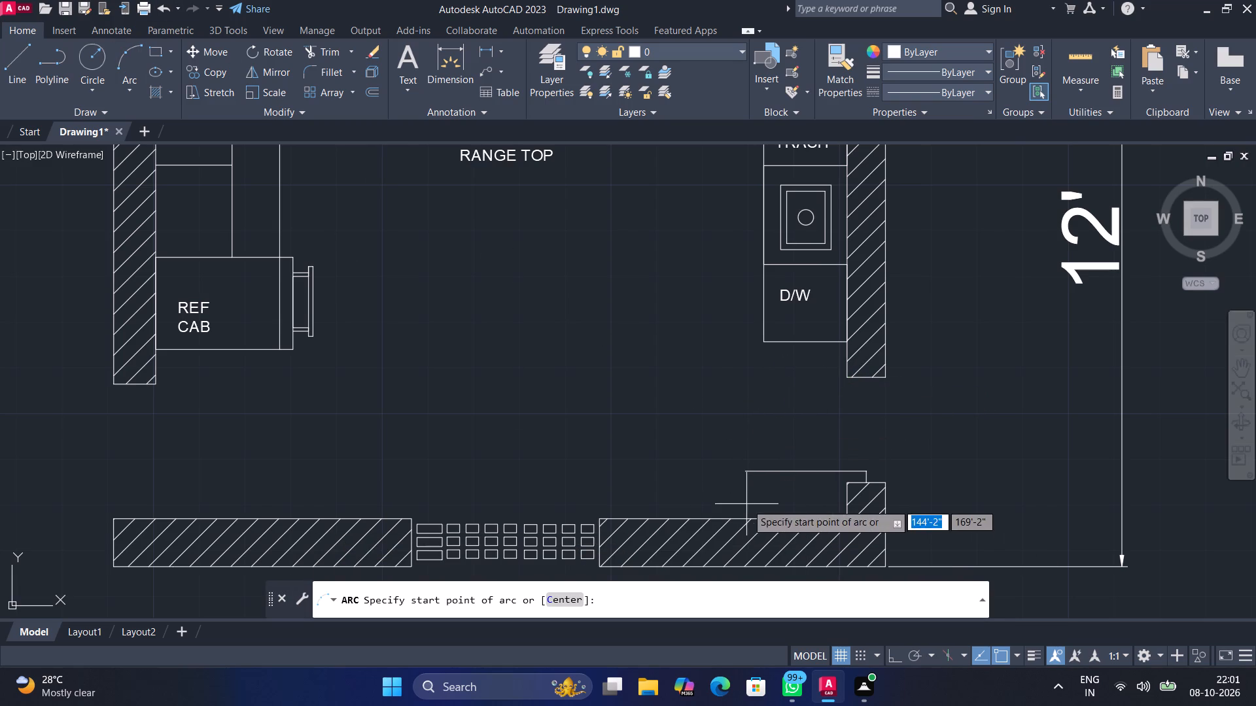
pyautogui.click(742, 471)
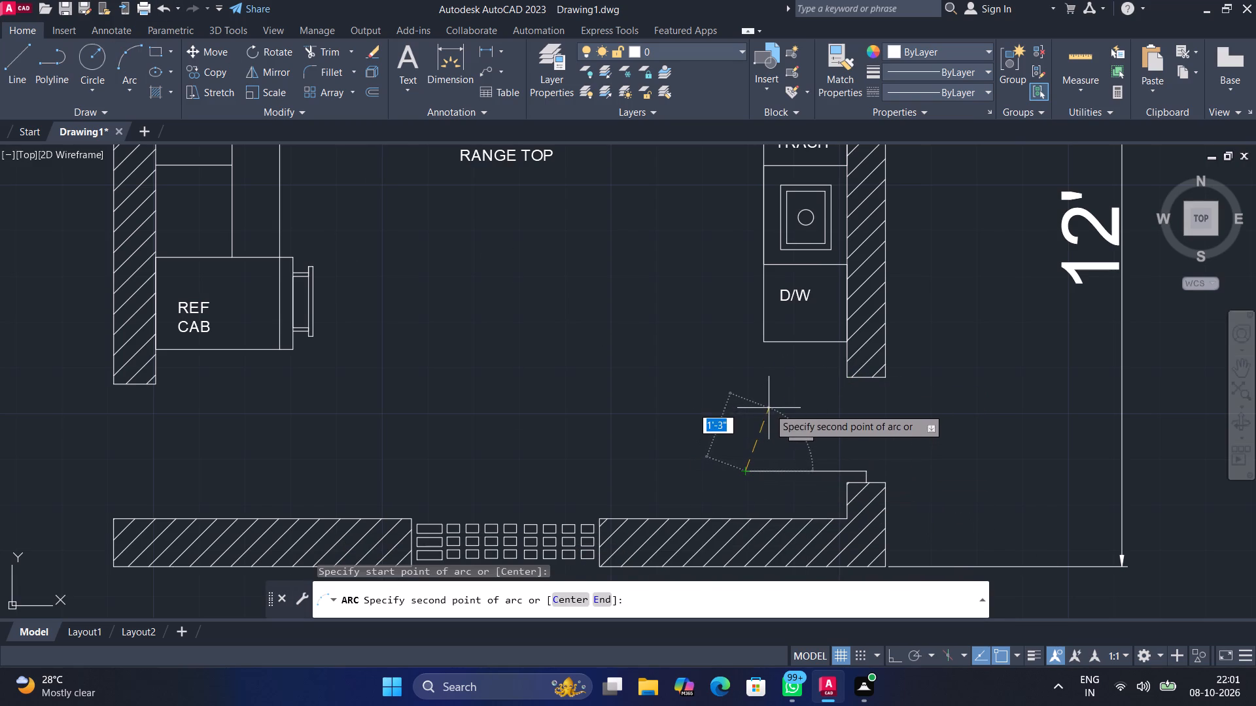
pyautogui.click(769, 408)
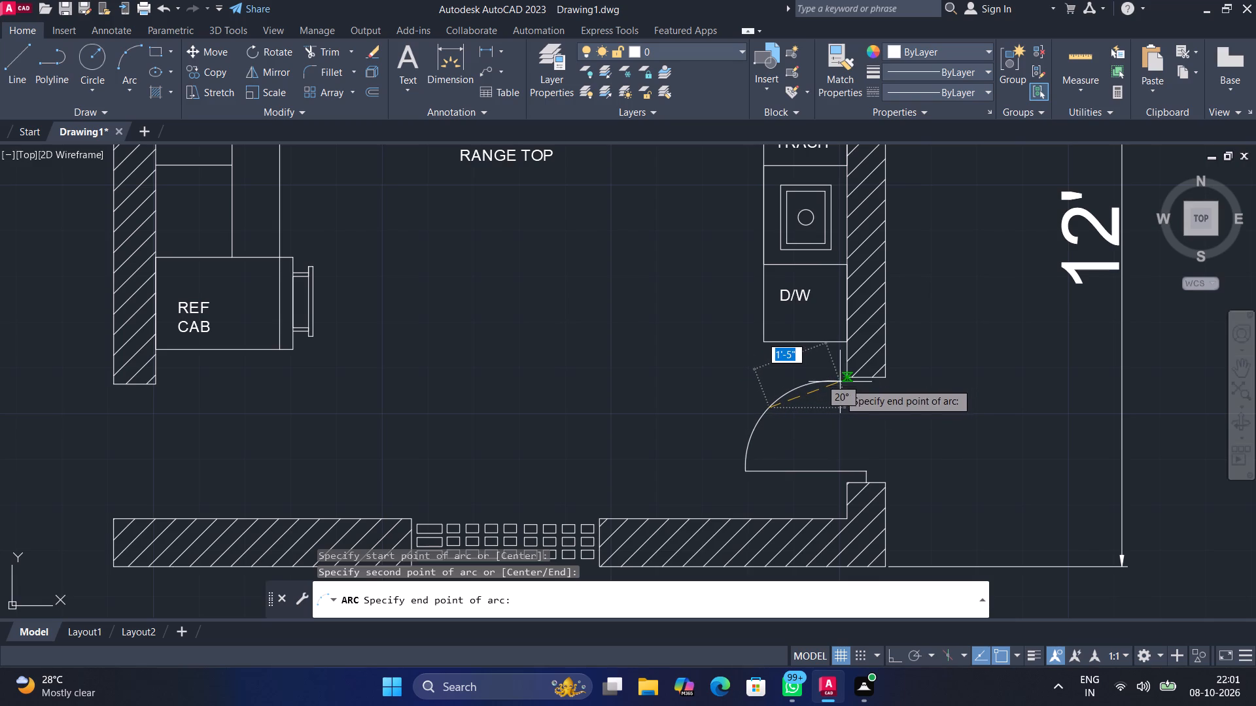
pyautogui.click(843, 382)
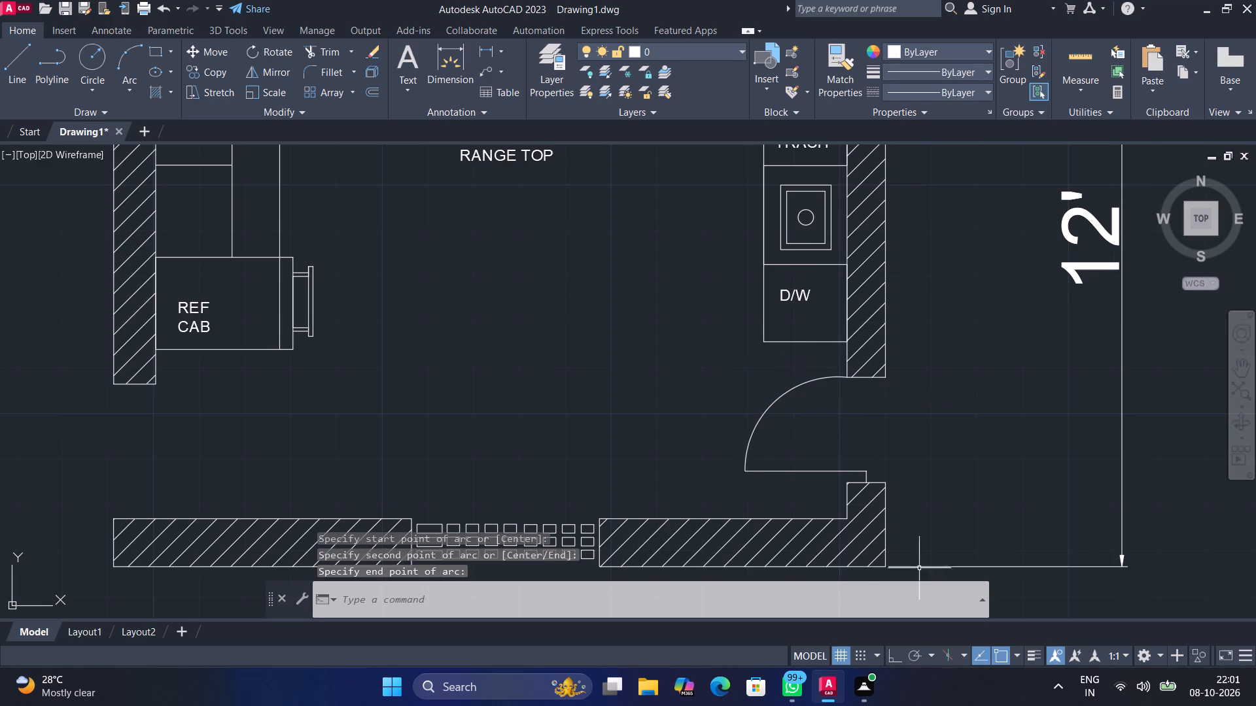
# Draw a closed rectangular opening outline about 3'-4" long across the hatched side wall beside the basin, from above TRASH to D/W.
pyautogui.scroll(-1, 925, 529)
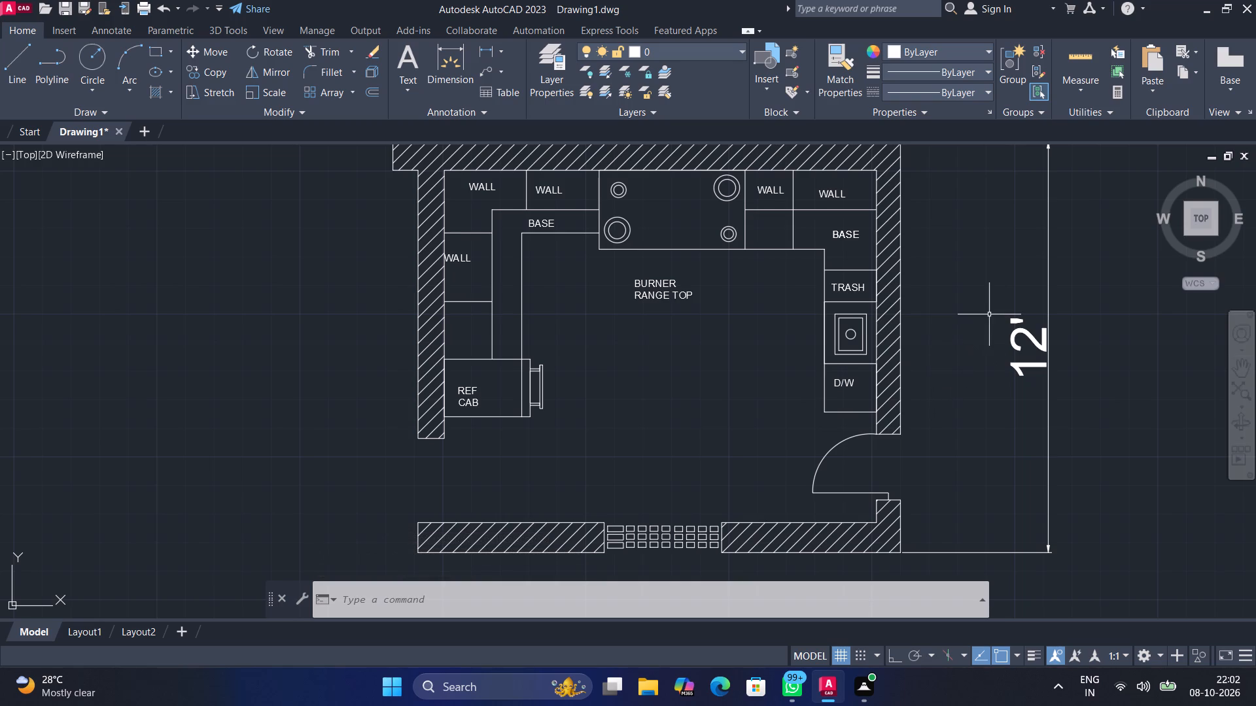
pyautogui.moveTo(840, 237); pyautogui.dragTo(825, 288, button='middle')
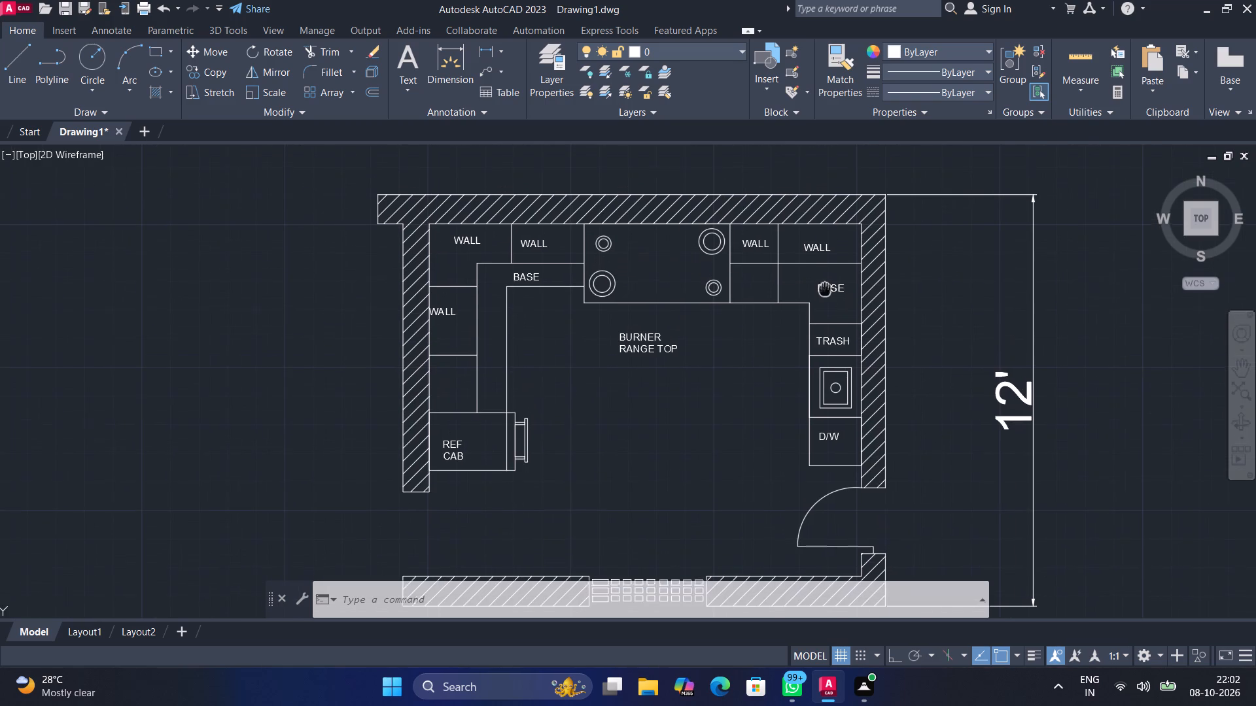
pyautogui.moveTo(825, 288); pyautogui.dragTo(825, 285, button='middle')
pyautogui.click(21, 59)
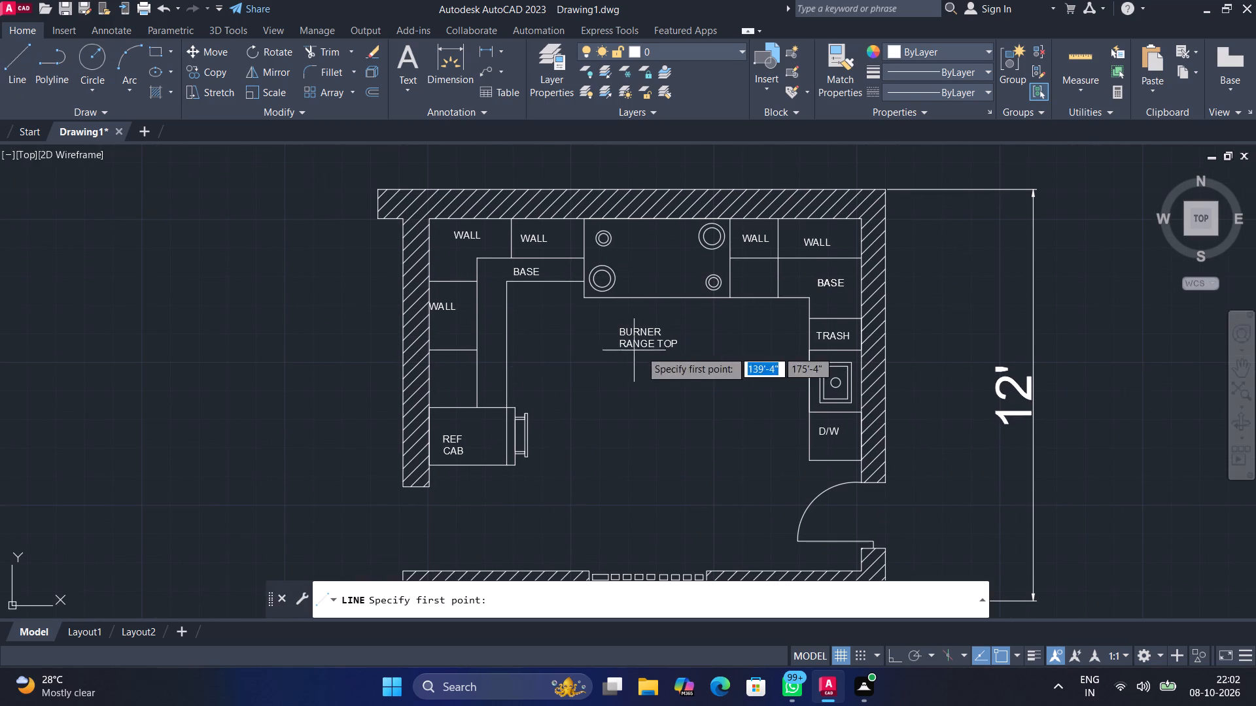
pyautogui.click(862, 305)
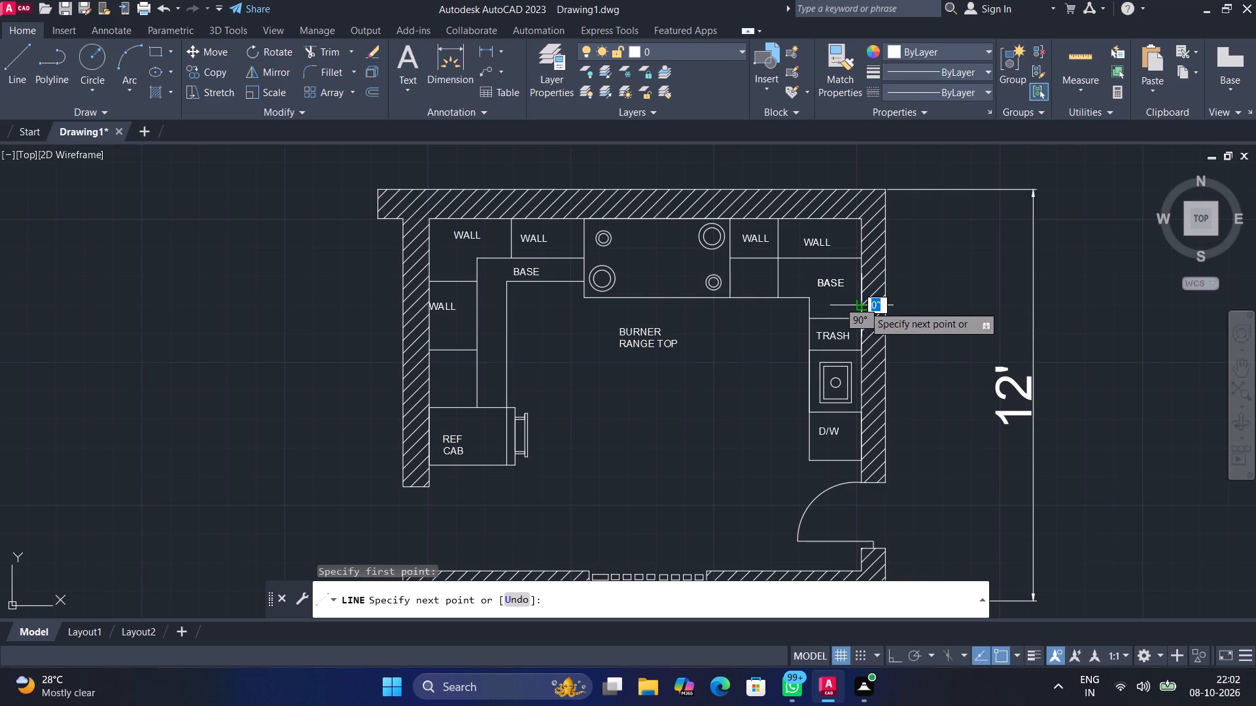
pyautogui.click(888, 303)
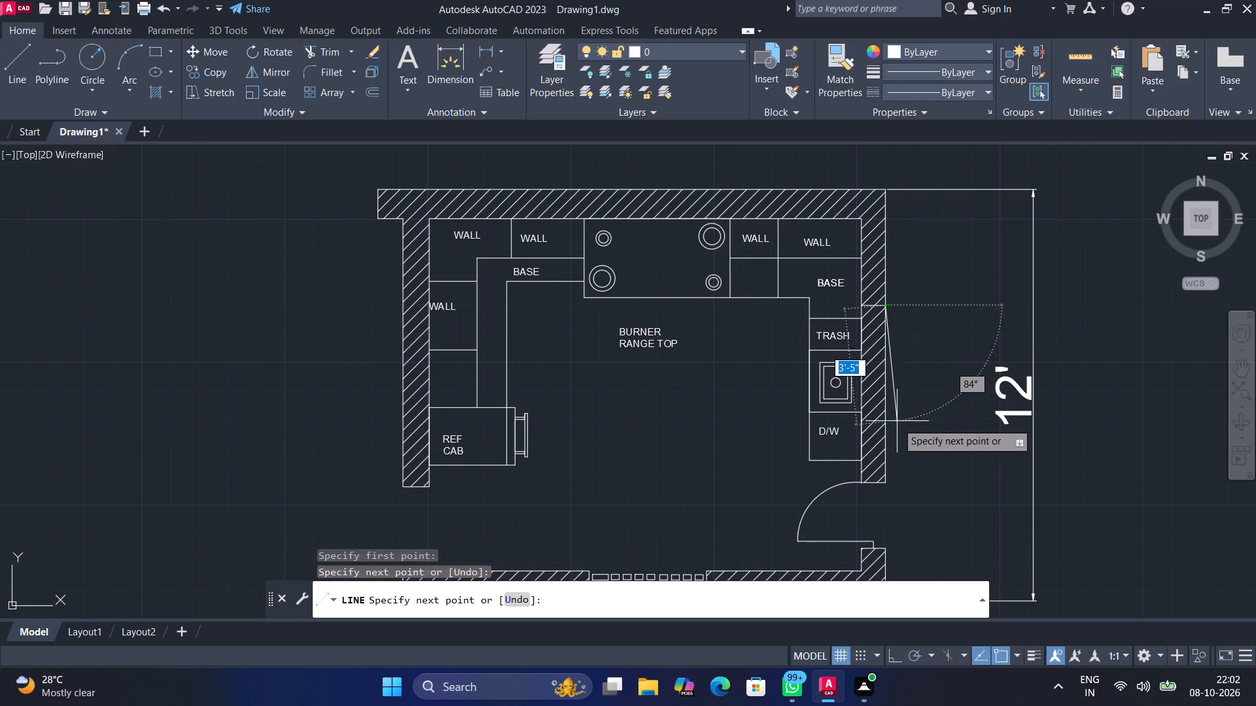
pyautogui.click(889, 659)
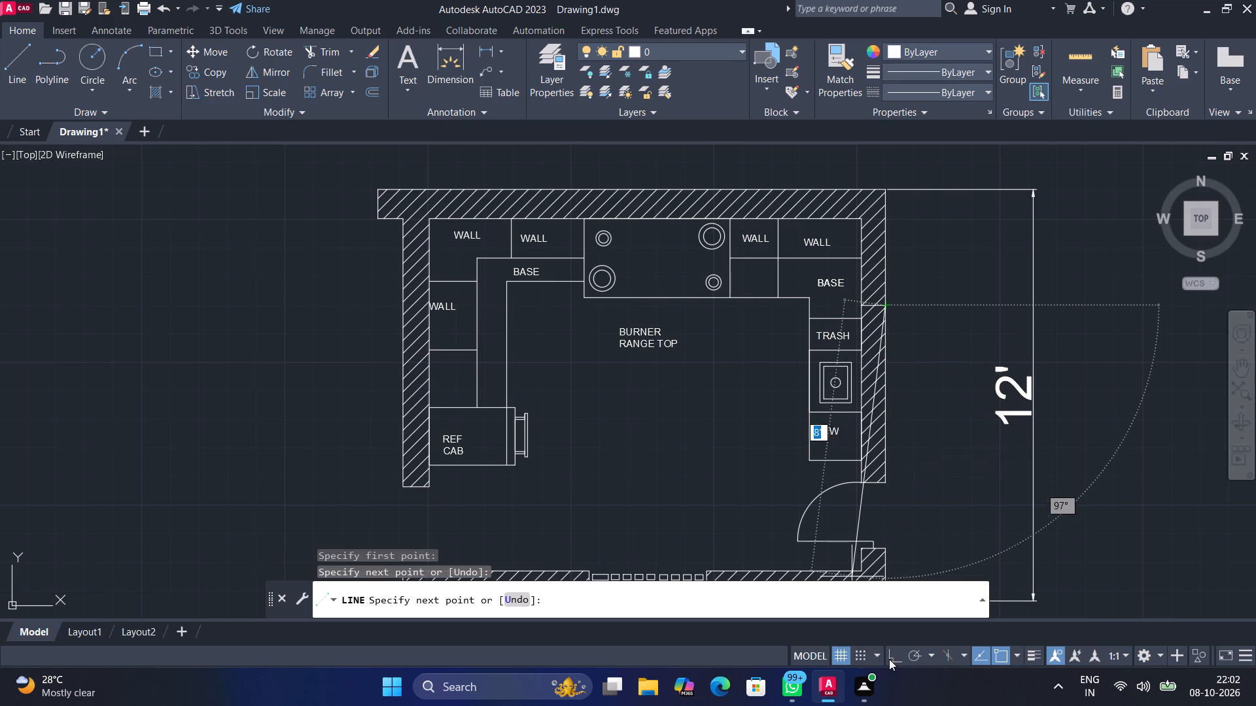
pyautogui.click(884, 421)
pyautogui.click(863, 421)
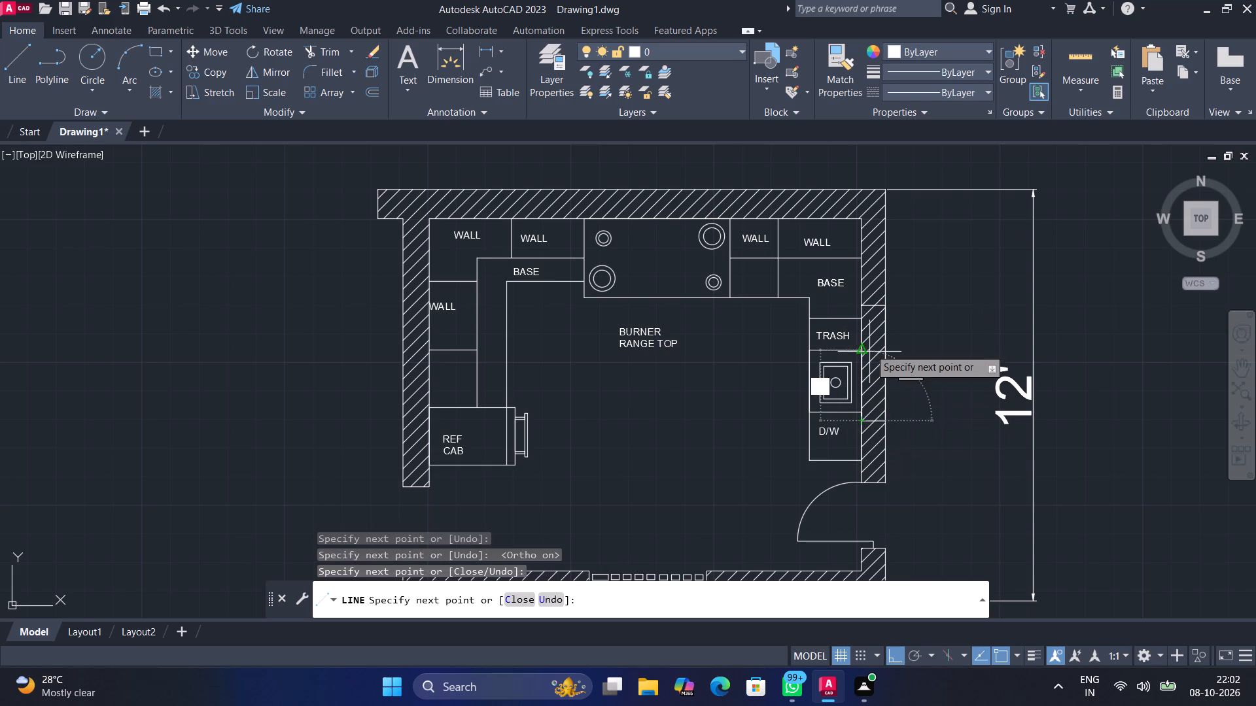
pyautogui.click(862, 309)
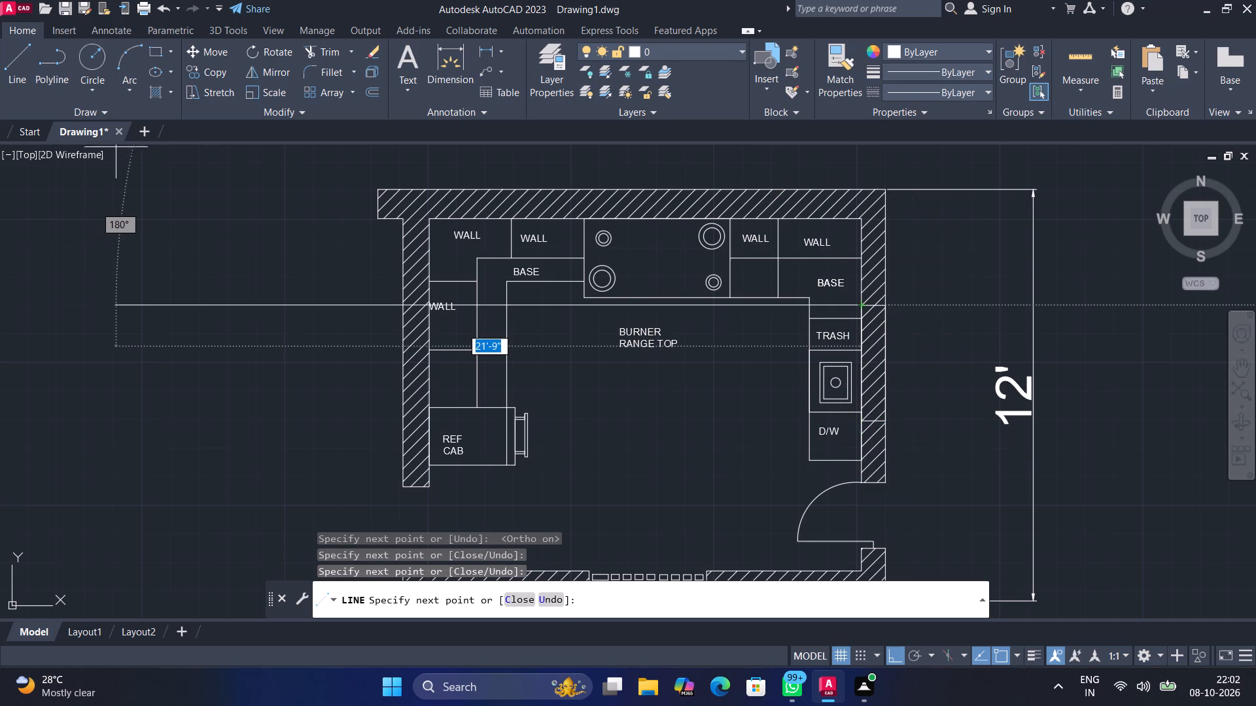
# Trim away the outer wall line and the hatch within the side-wall opening beside the basin.
pyautogui.click(326, 54)
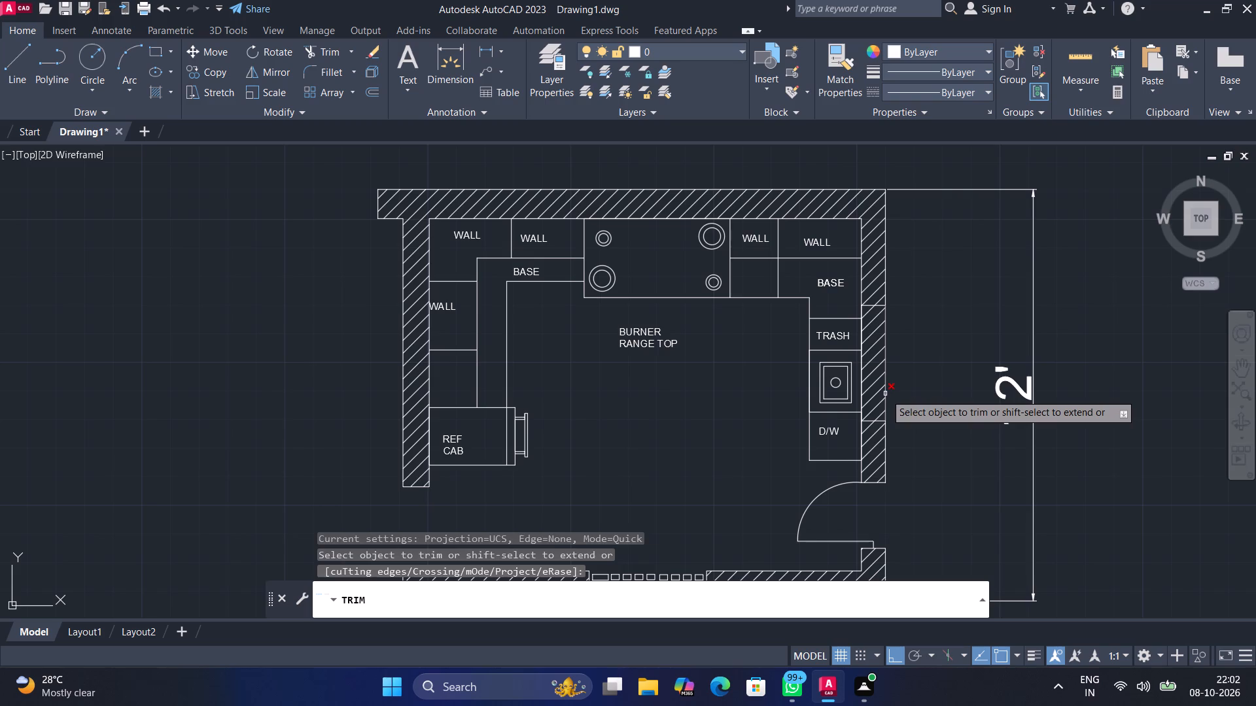
pyautogui.click(885, 394)
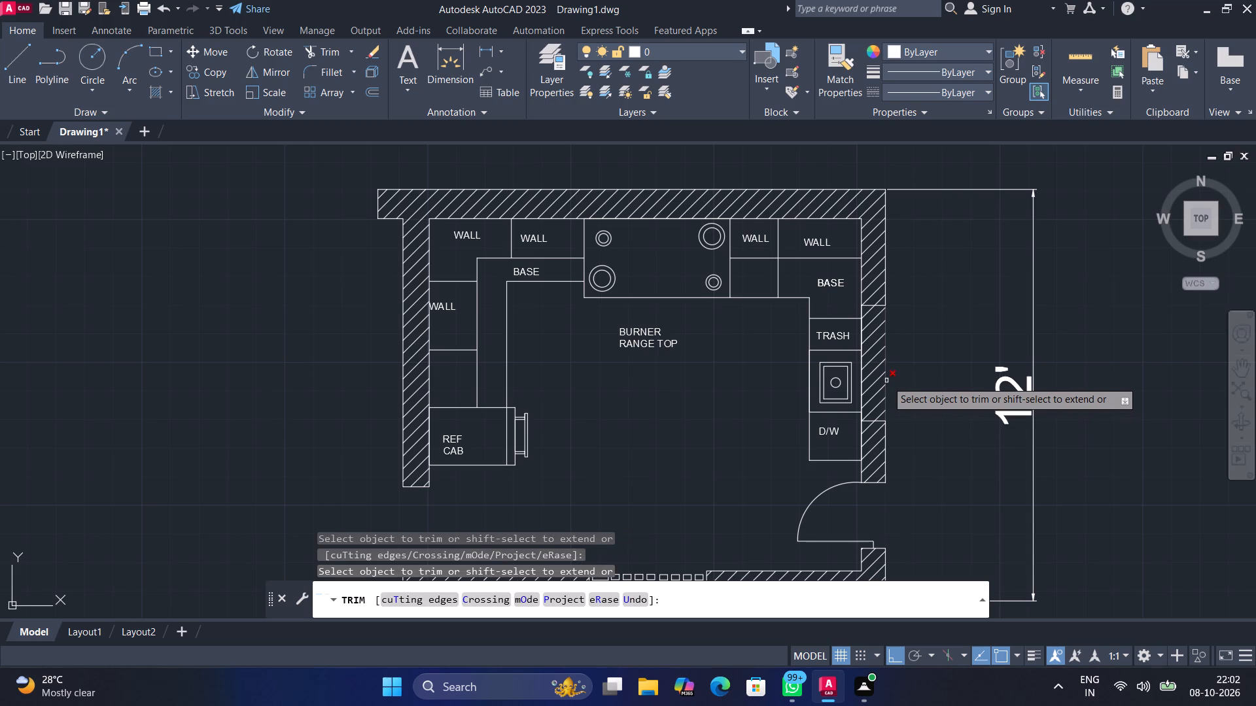
pyautogui.click(886, 380)
pyautogui.click(879, 373)
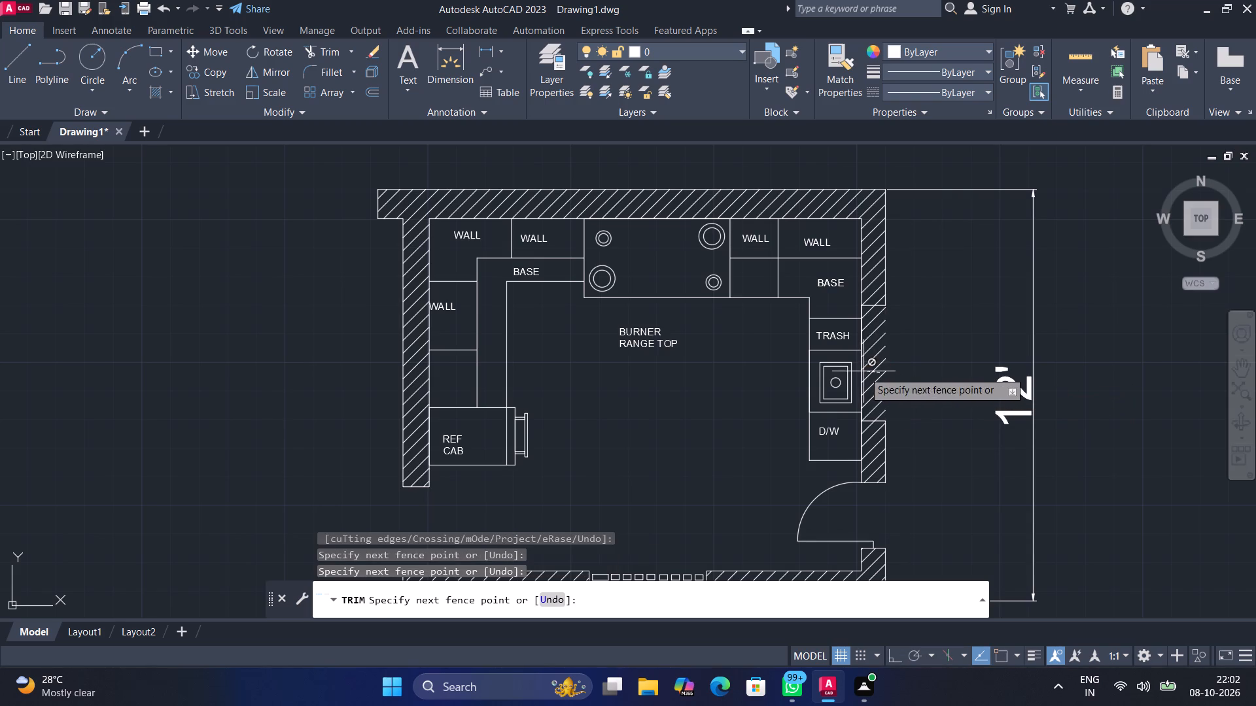
pyautogui.click(875, 367)
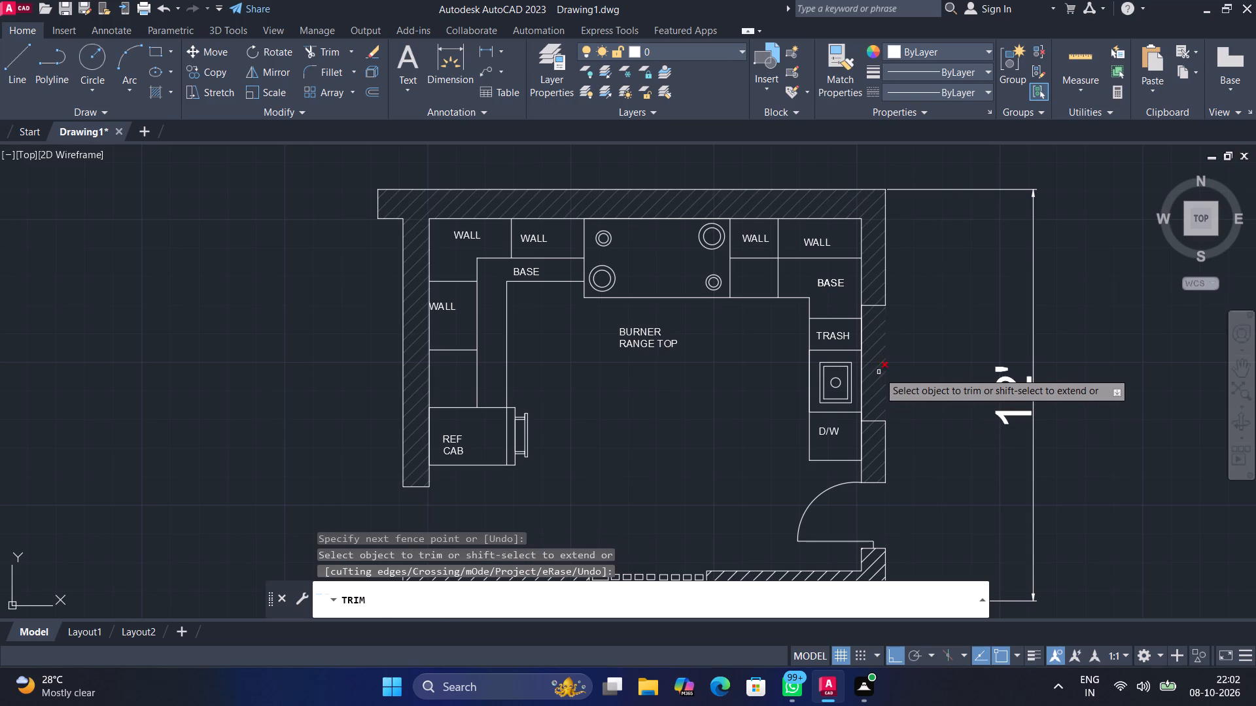
pyautogui.click(883, 361)
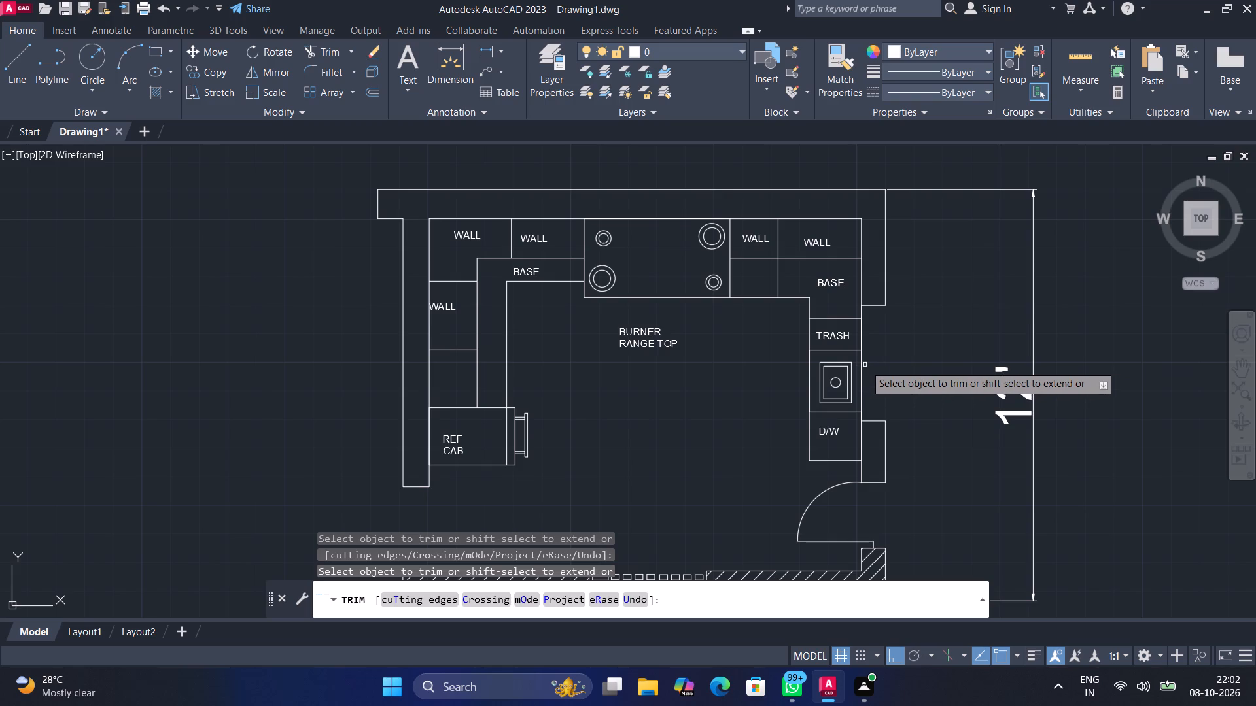
# Draw window lines across the side-wall opening: one along the outer wall face and one between the midpoints of its two end lines.
pyautogui.click(13, 59)
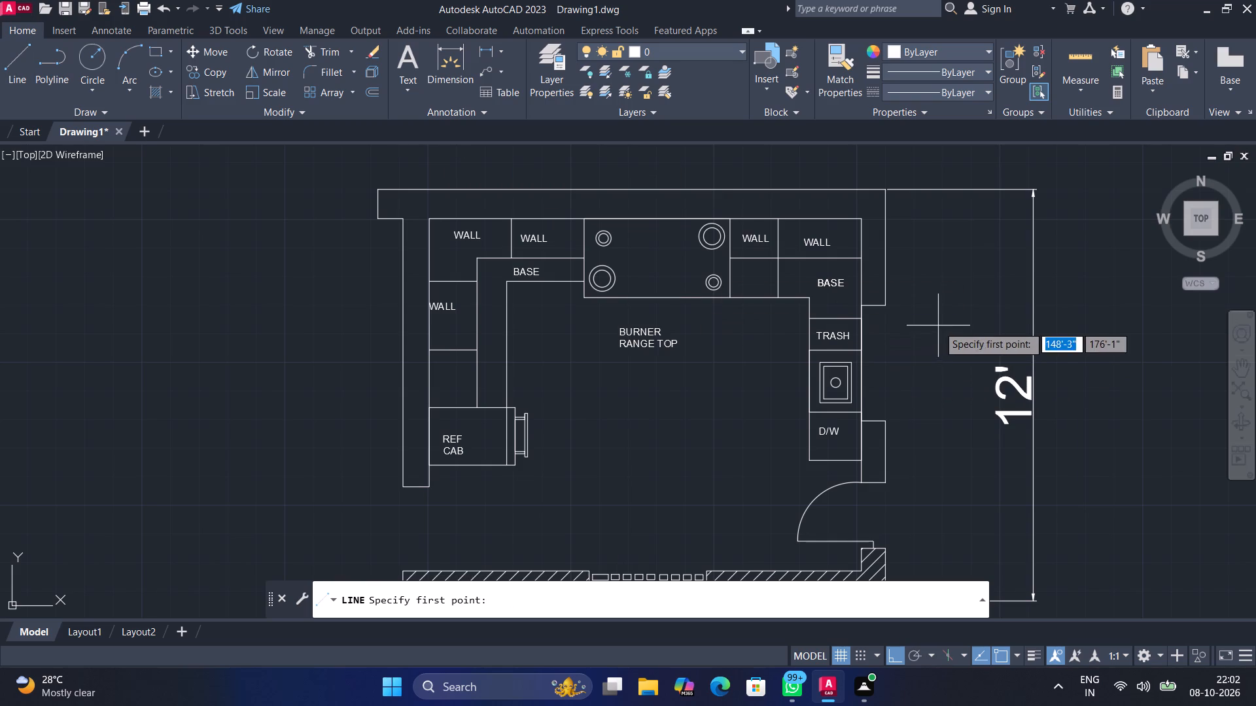
pyautogui.click(882, 303)
pyautogui.click(882, 422)
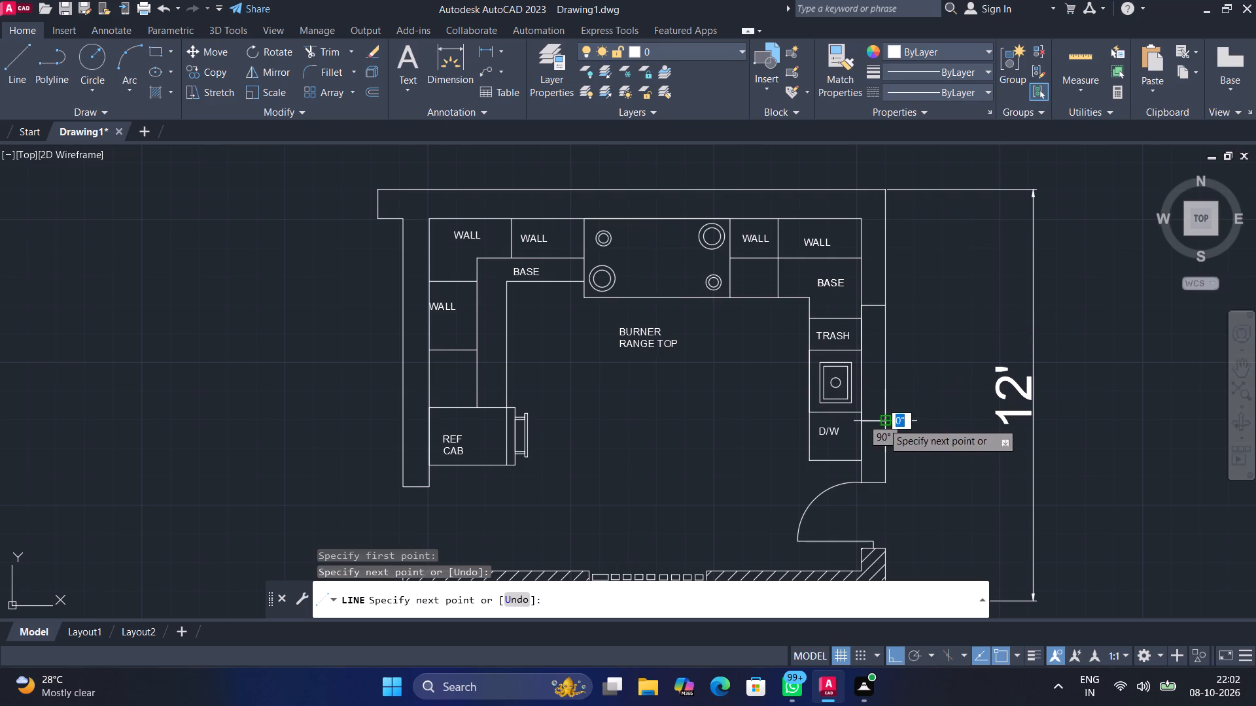
pyautogui.click(32, 69)
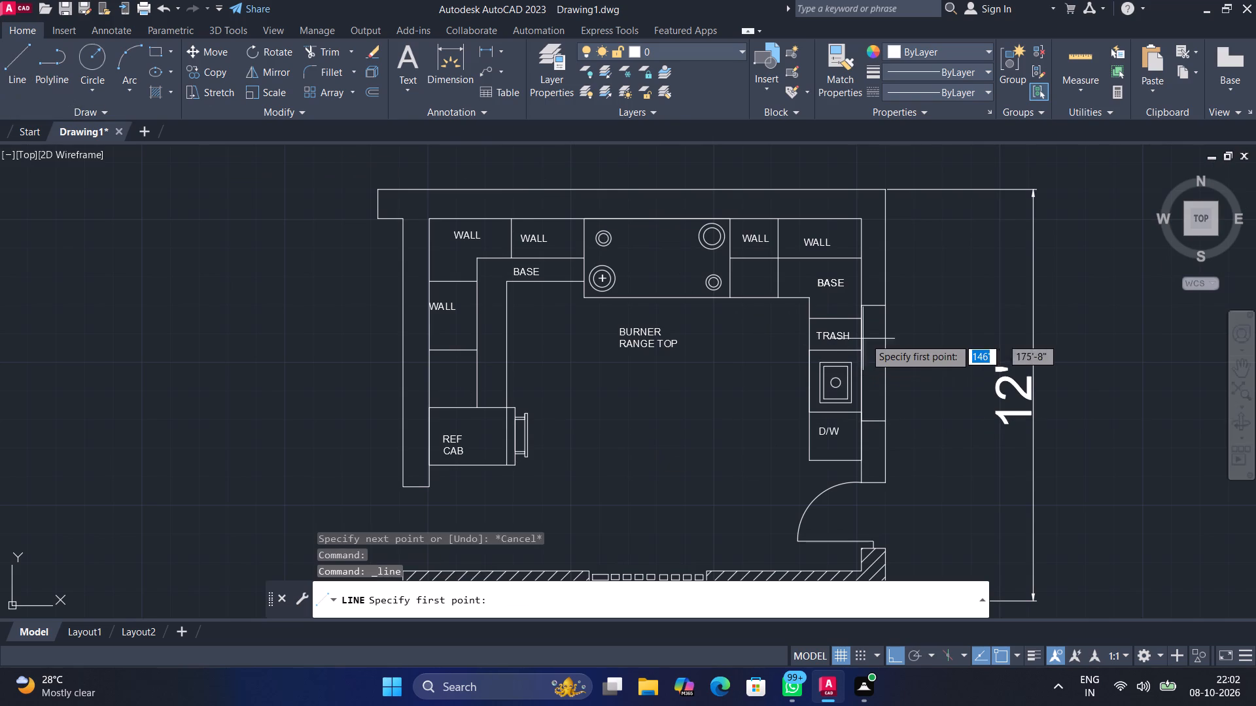
pyautogui.click(873, 308)
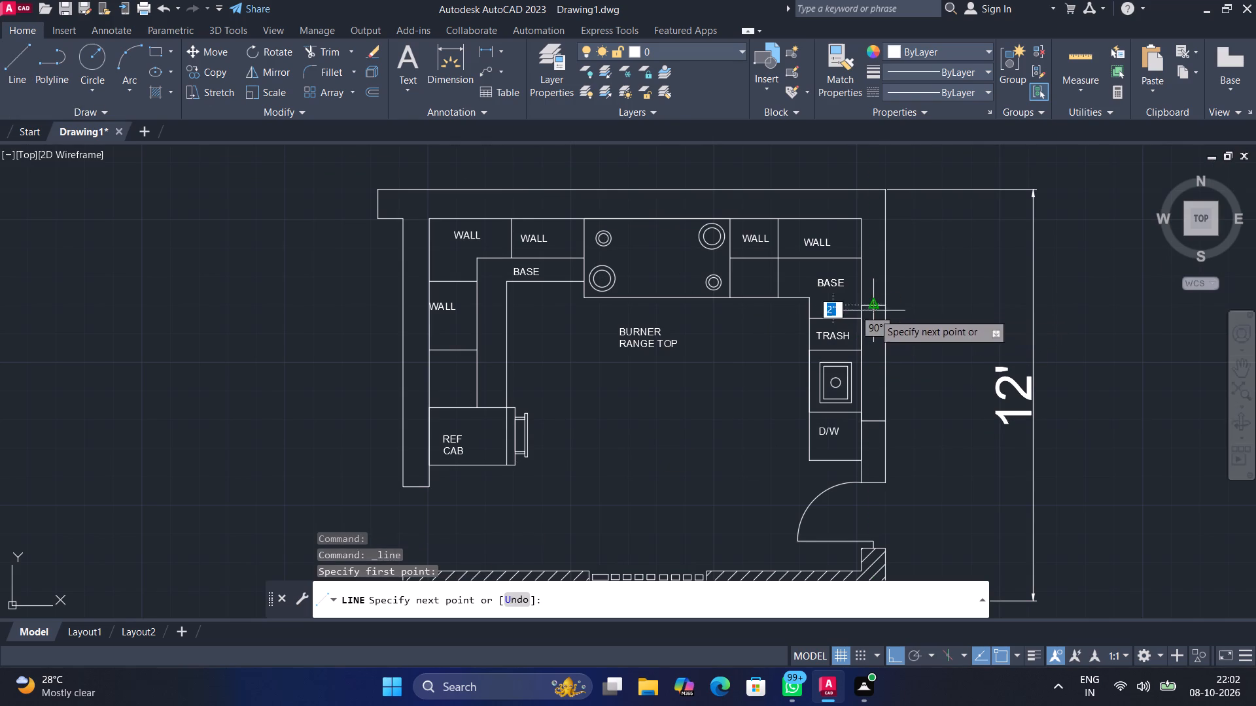
pyautogui.click(870, 426)
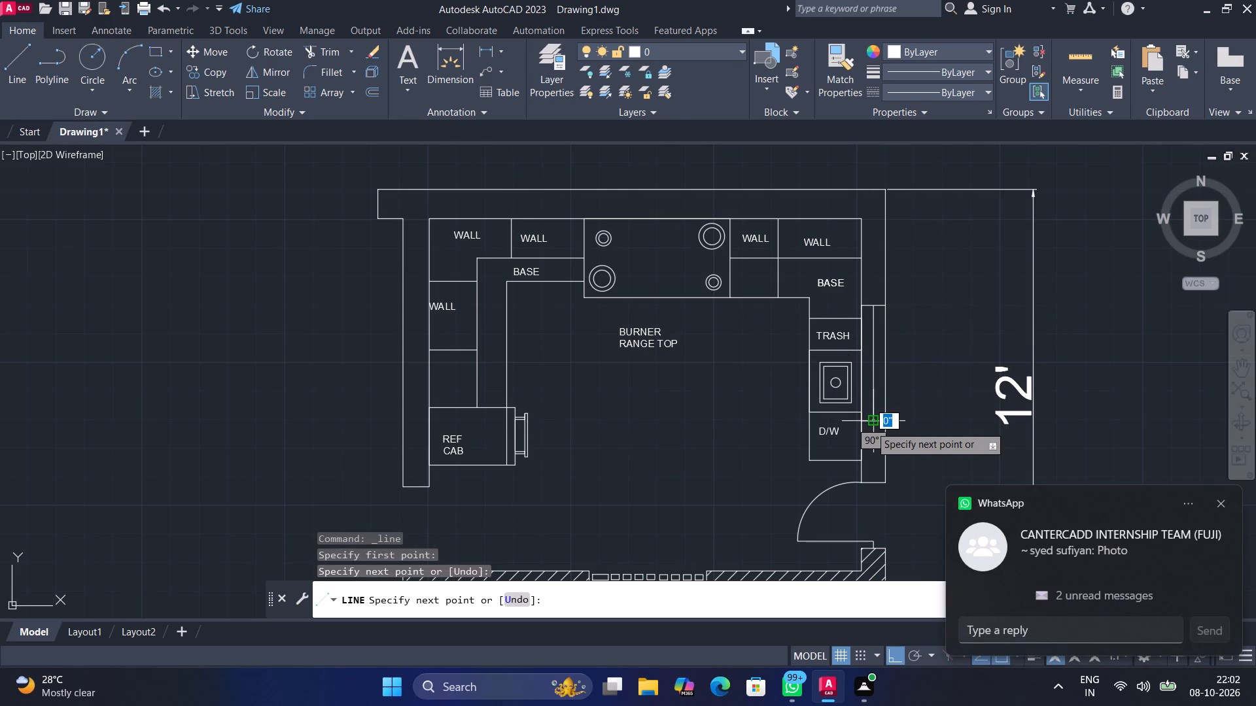
pyautogui.press('Escape')
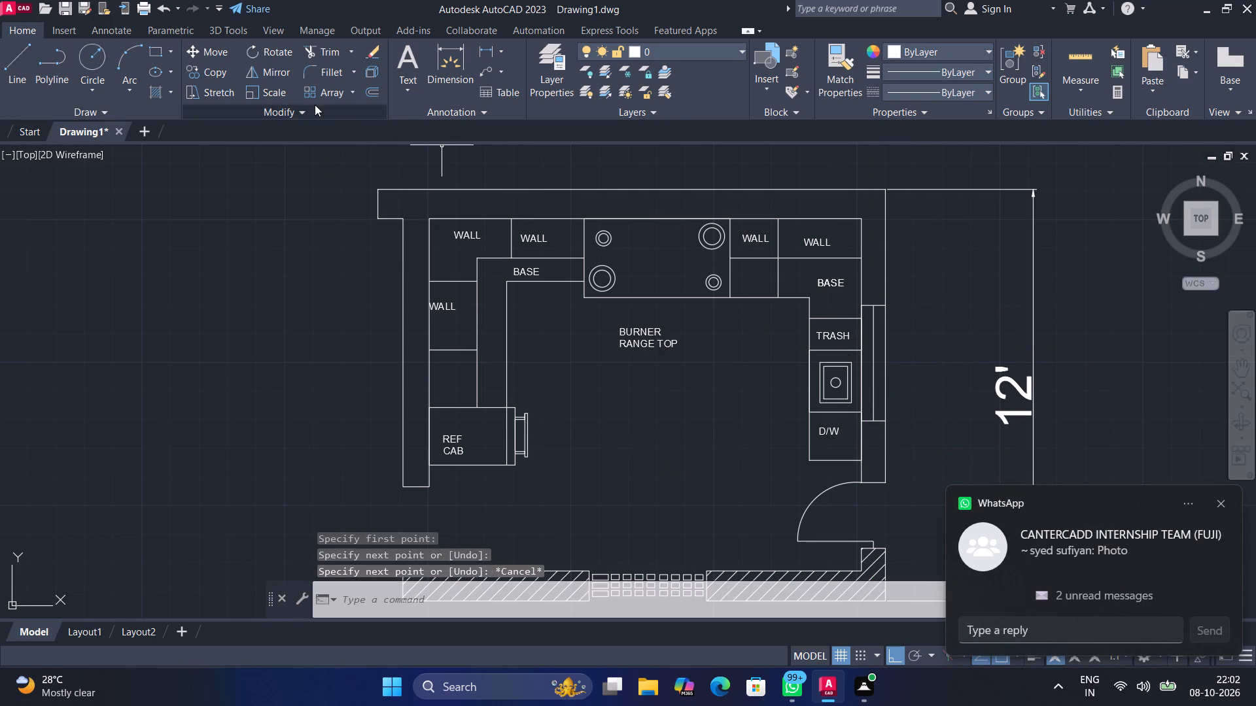
# Hatch the connected walls above the window opening and the side-wall segment between the window and the door with the current diagonal pattern.
pyautogui.click(153, 93)
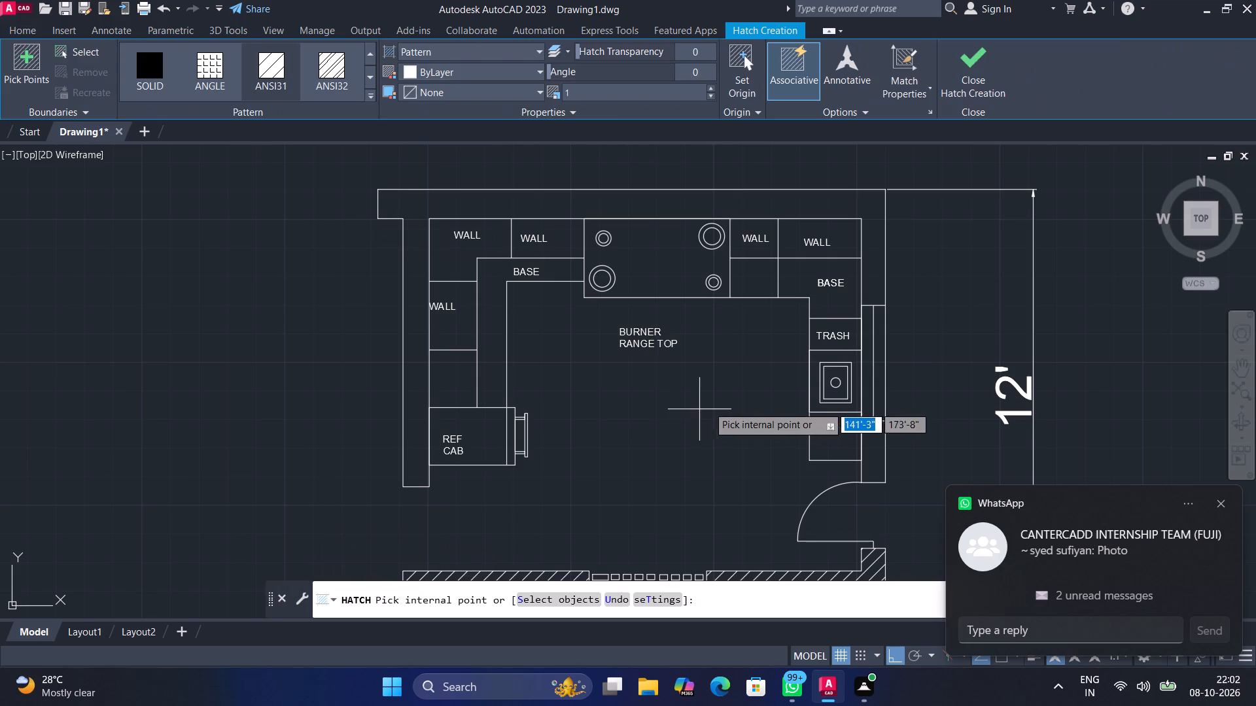
pyautogui.click(560, 212)
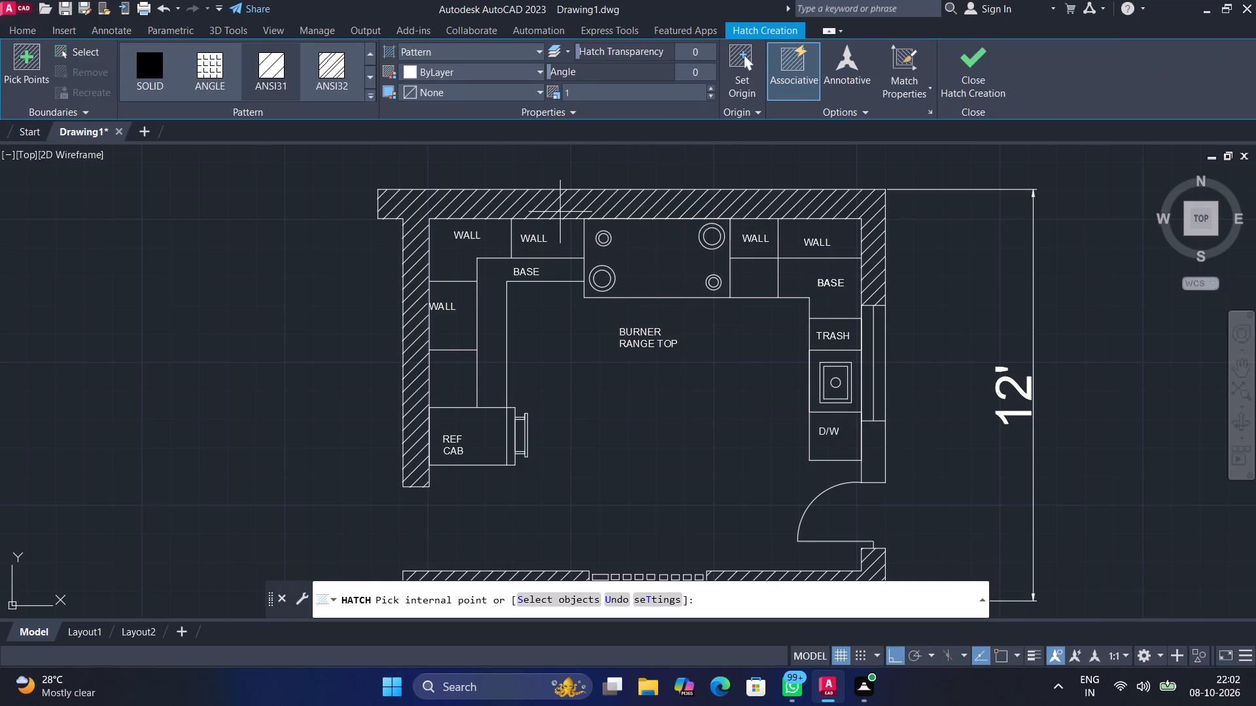
pyautogui.click(867, 471)
pyautogui.press('Escape')
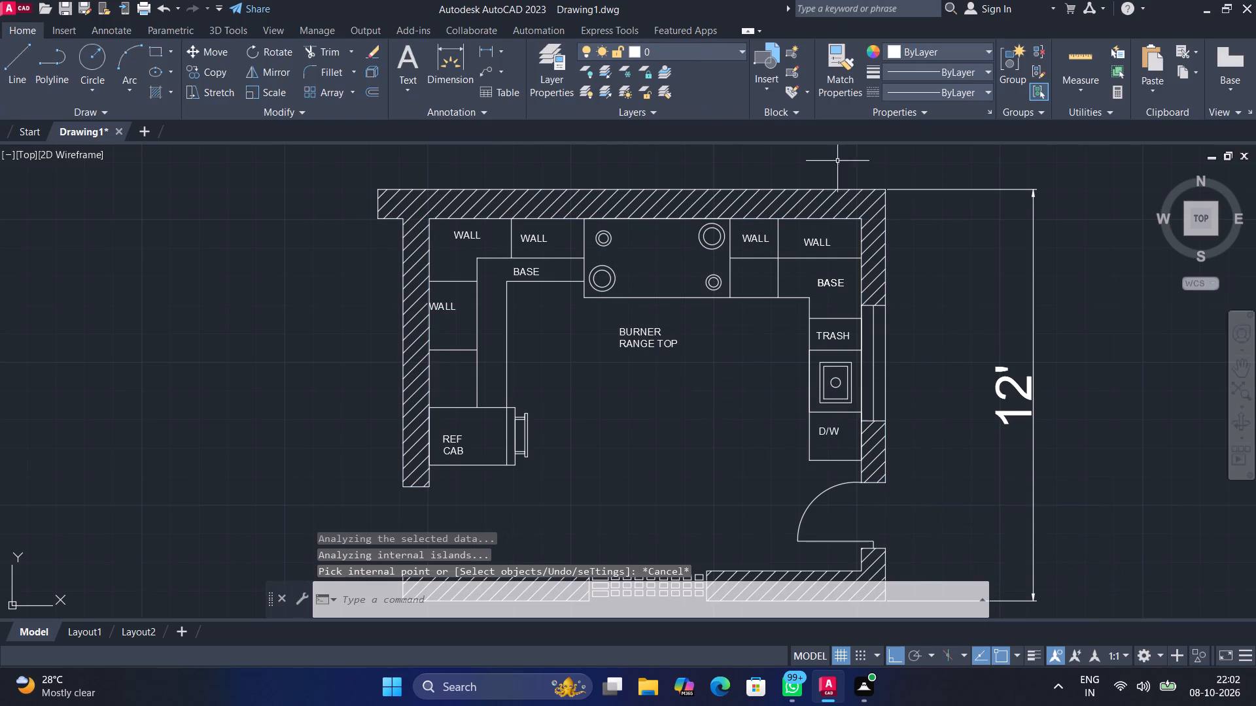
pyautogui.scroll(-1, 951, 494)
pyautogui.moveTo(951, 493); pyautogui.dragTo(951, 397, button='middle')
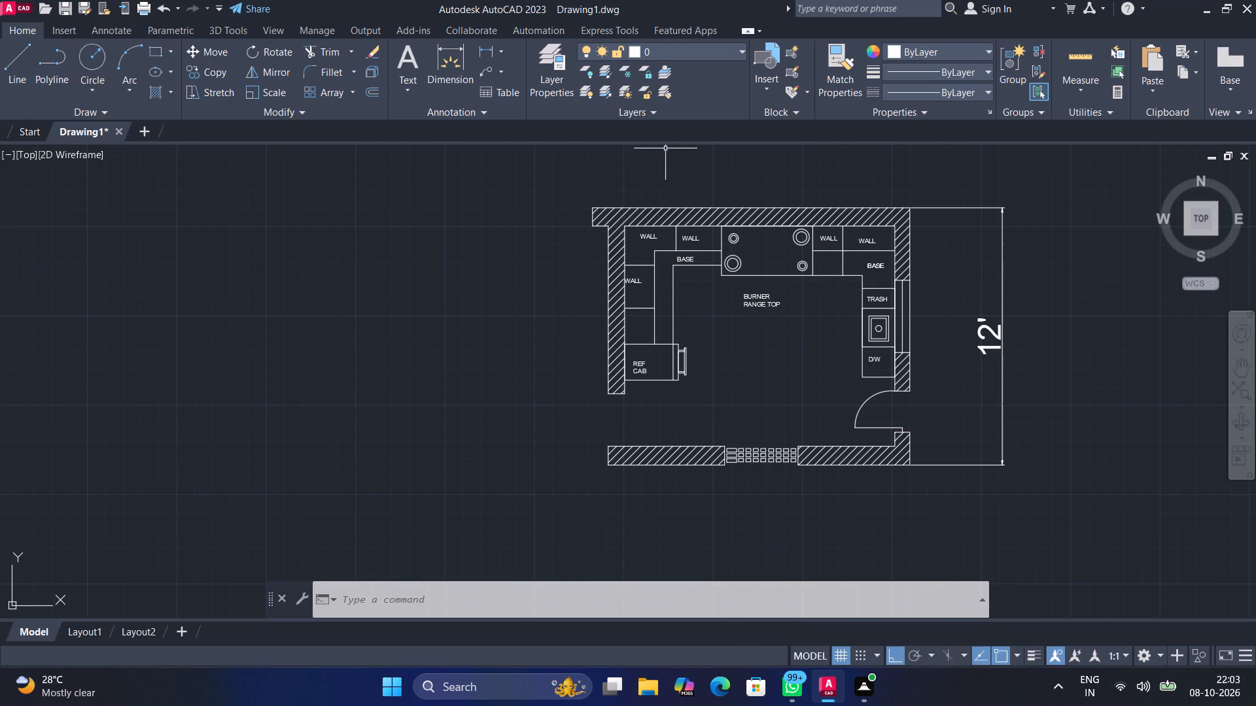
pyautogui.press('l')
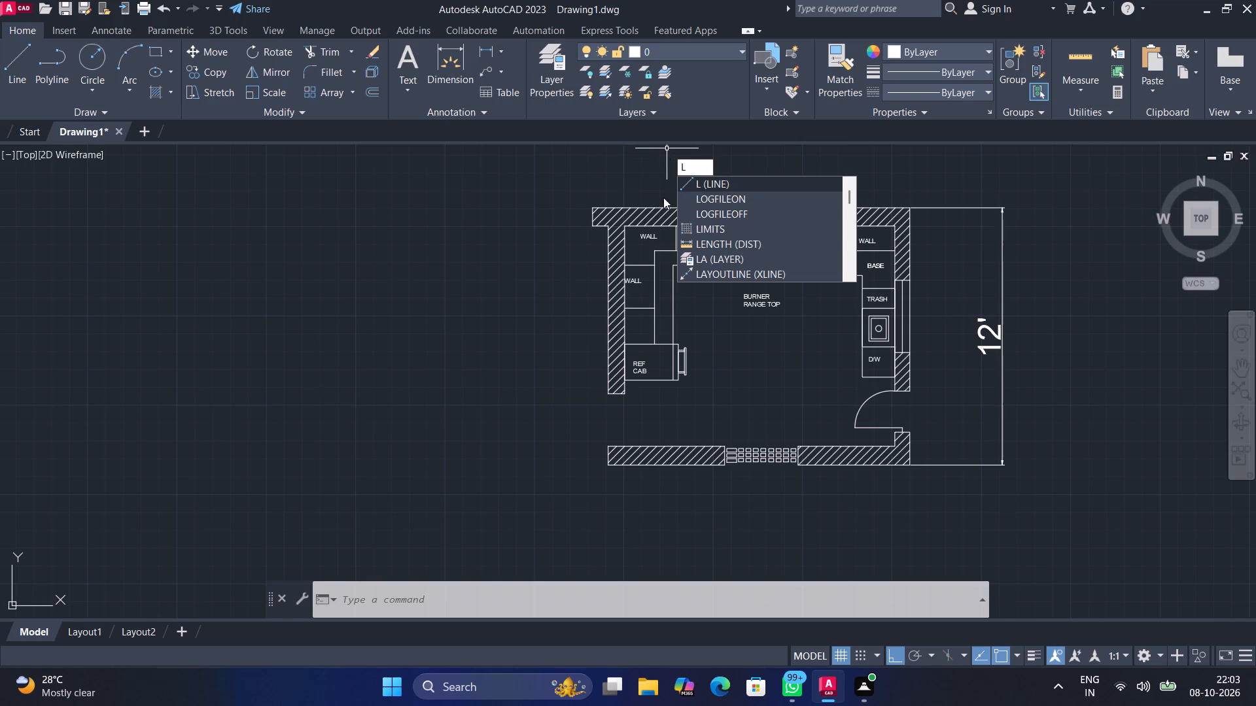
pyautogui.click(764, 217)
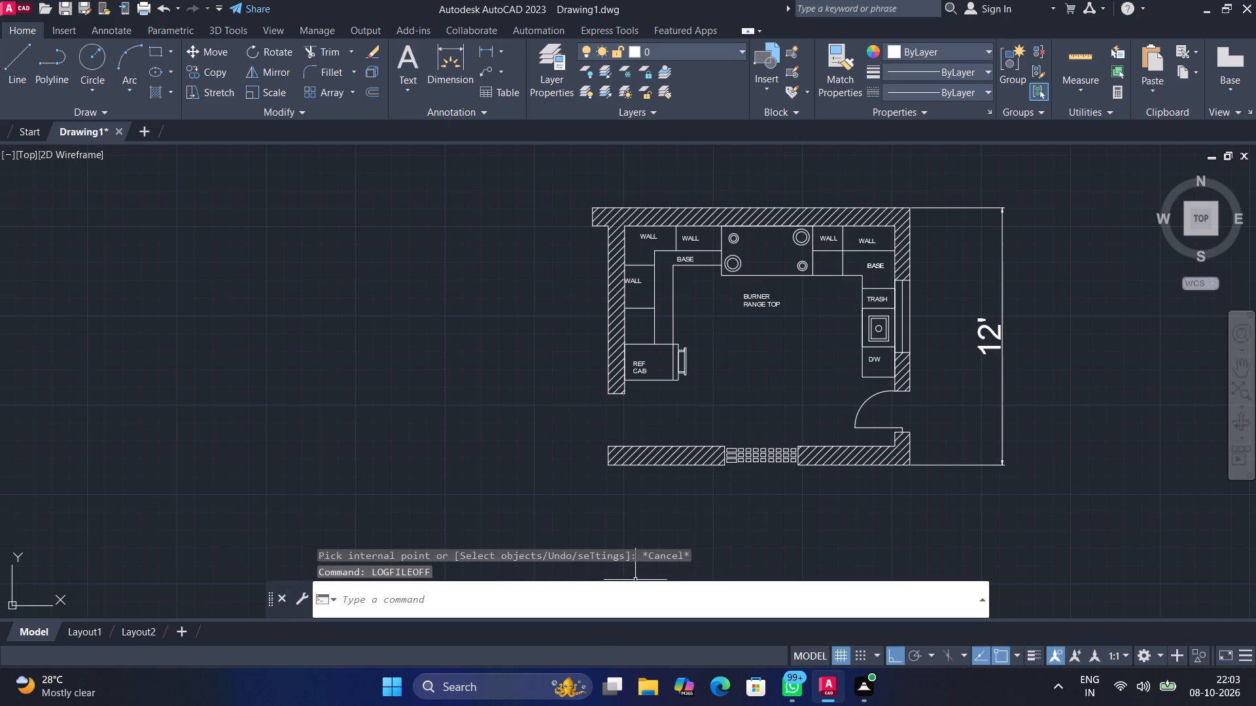
# Save the drawing in the Downloads folder as U-Shaped Kitchen Layout Plan, in AutoCAD 2018 Drawing format.
pyautogui.hotkey('ctrl', 's')
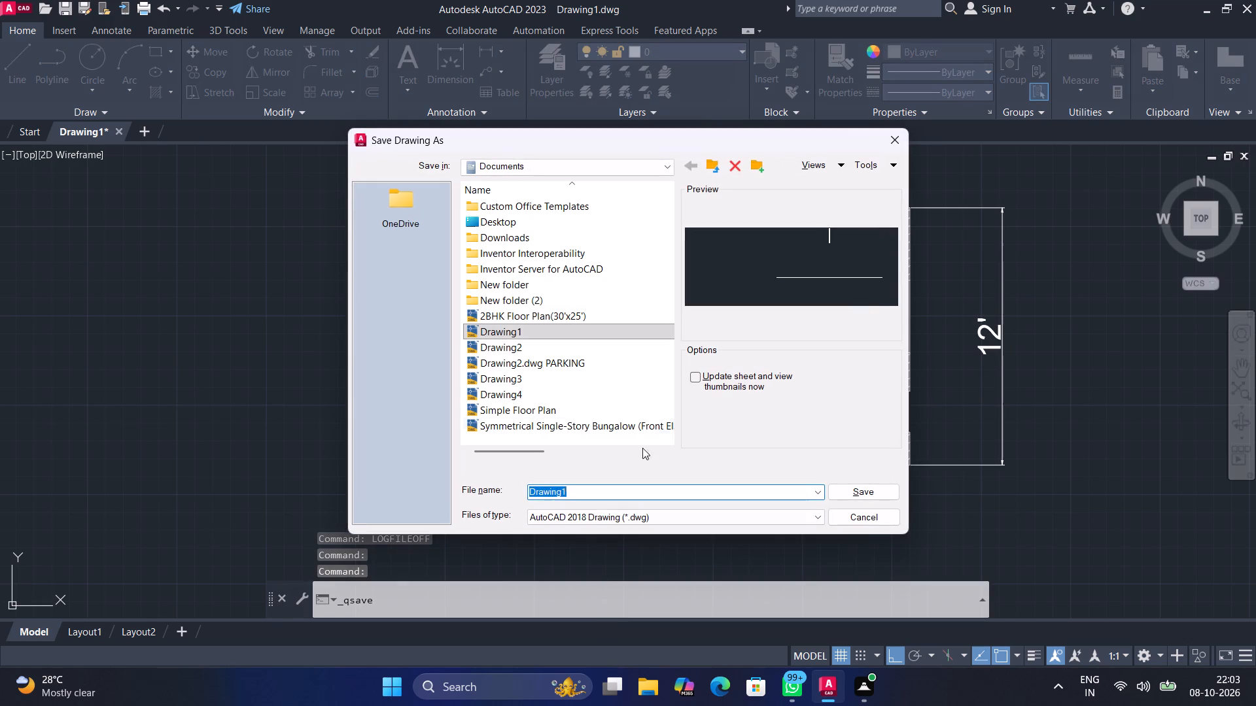
pyautogui.click(549, 164)
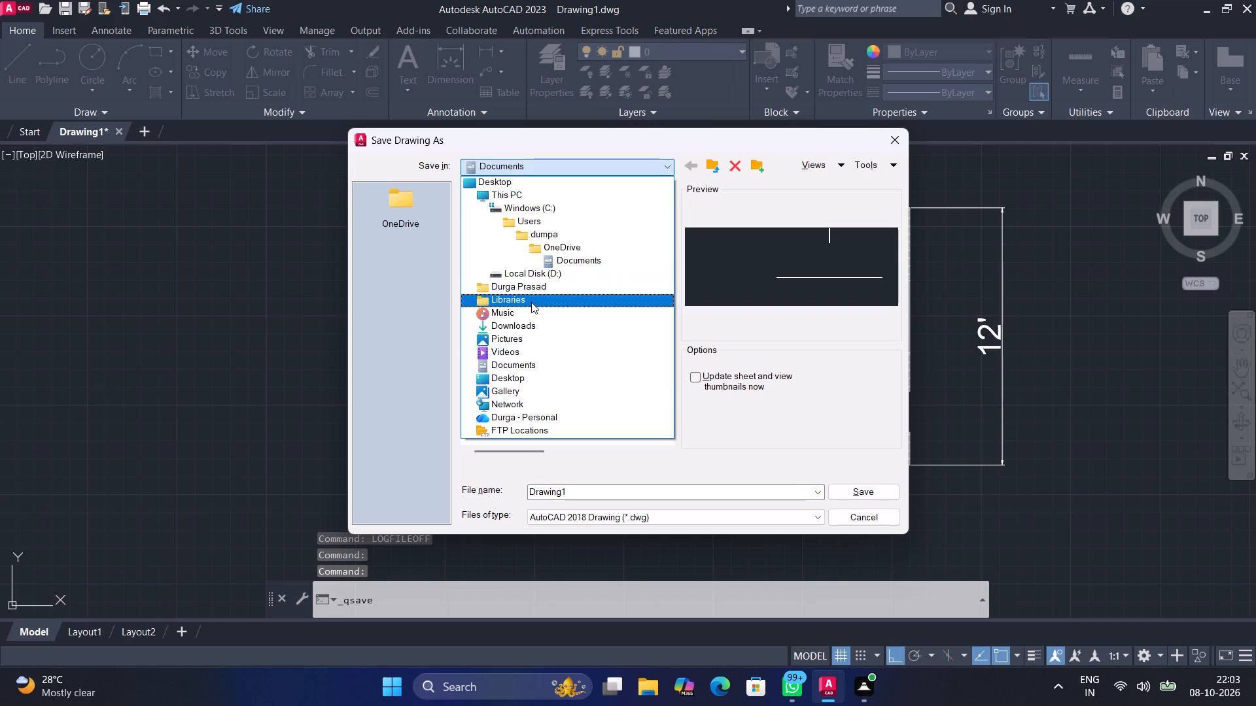
pyautogui.click(531, 323)
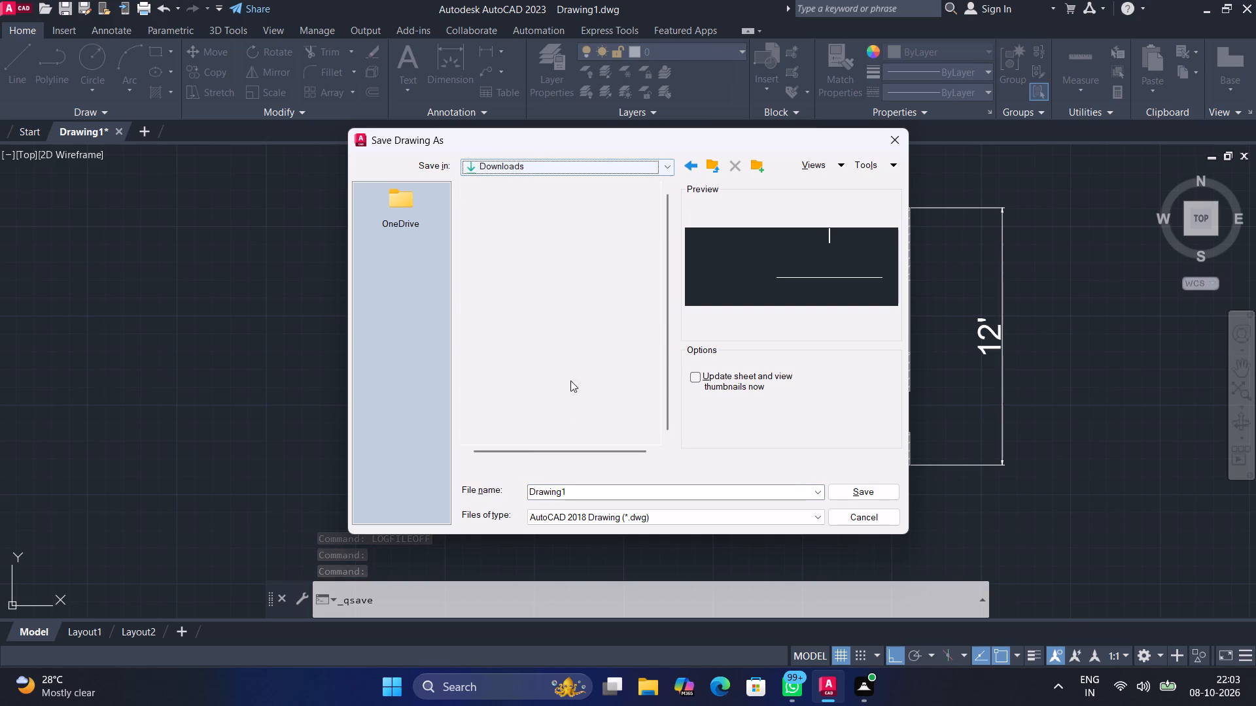
pyautogui.click(625, 493)
pyautogui.press('BackSpace')
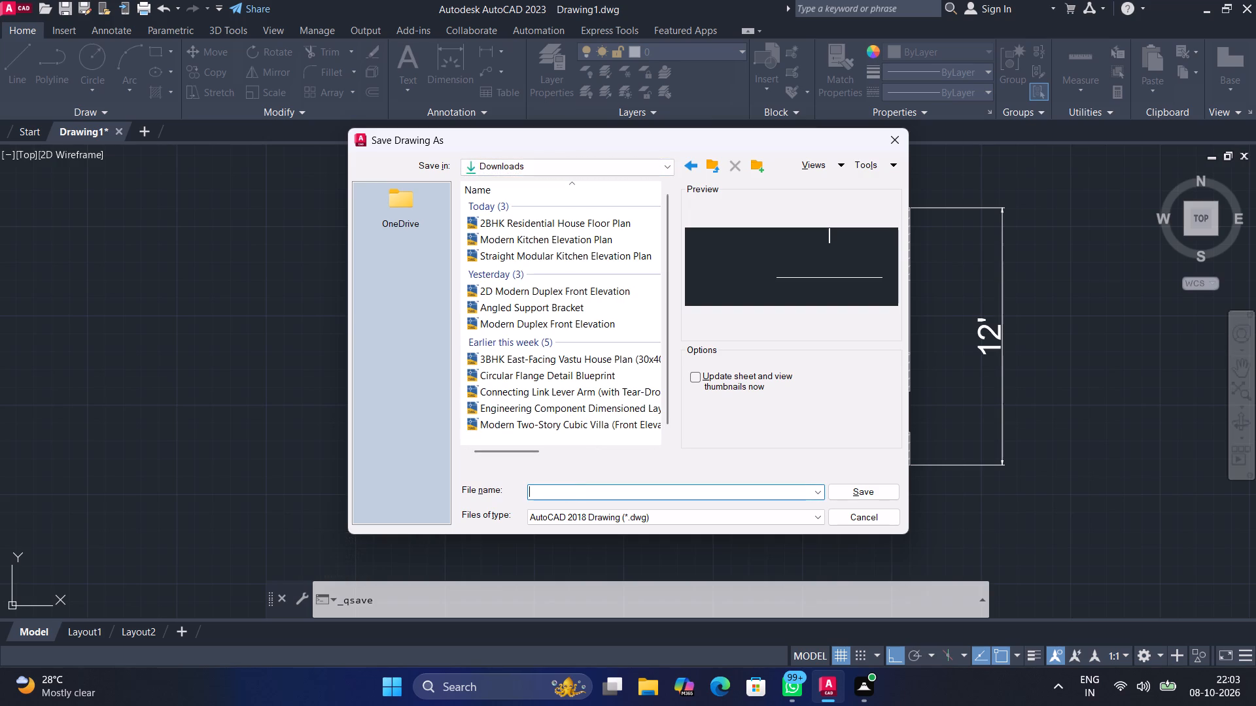
pyautogui.hotkey('ctrl', 'c')
pyautogui.hotkey('ctrl', 'v')
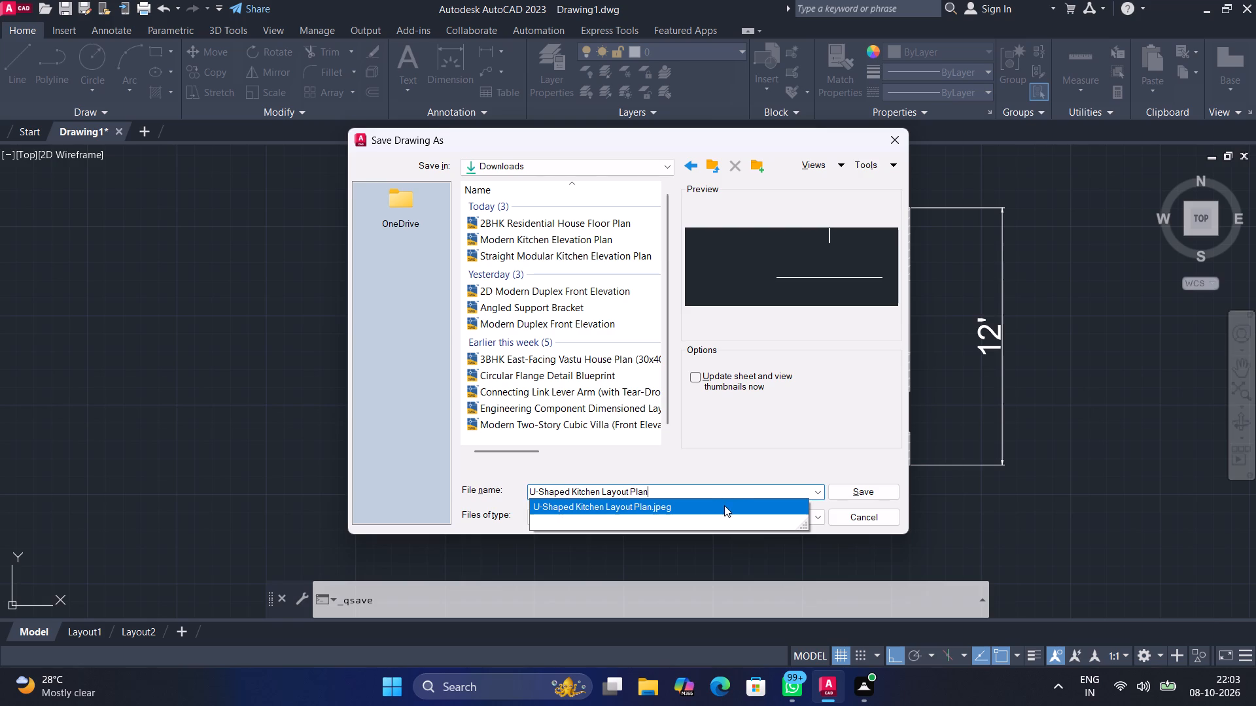
pyautogui.click(724, 505)
pyautogui.click(750, 496)
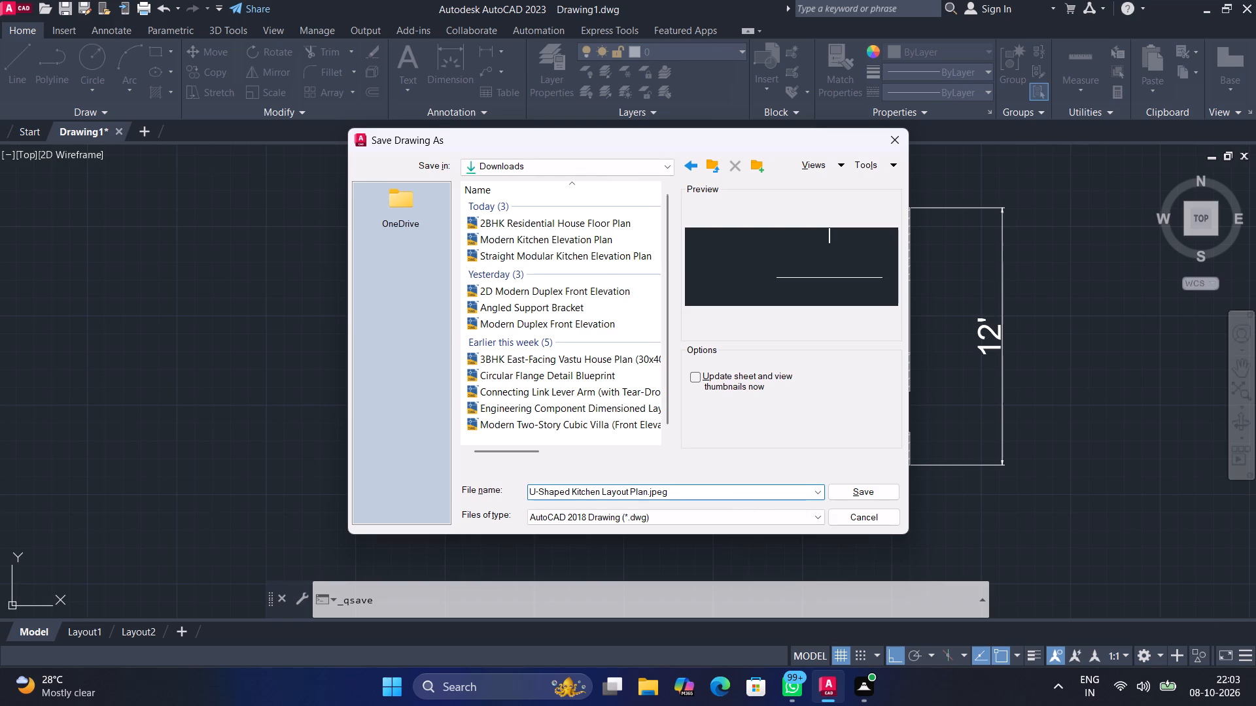
pyautogui.click(750, 495)
pyautogui.press('BackSpace')
pyautogui.press('BackSpace')
pyautogui.press('BackSpace')
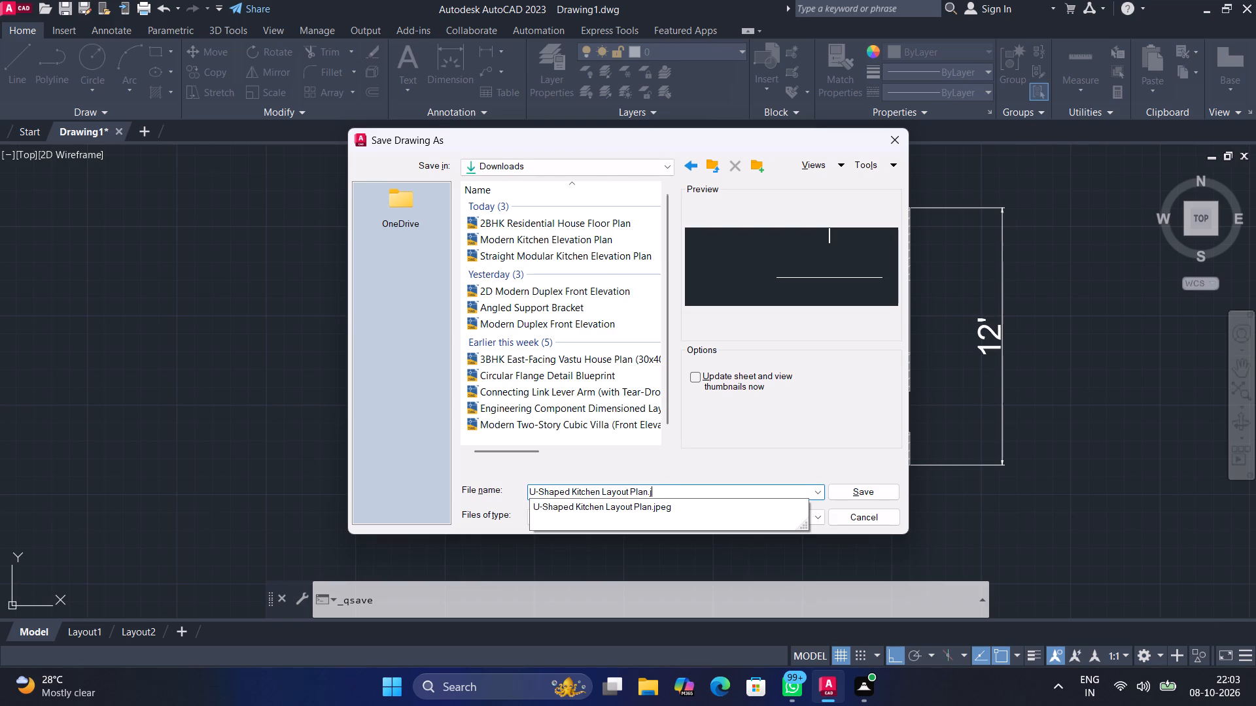
pyautogui.press('BackSpace')
pyautogui.press('BackSpace')
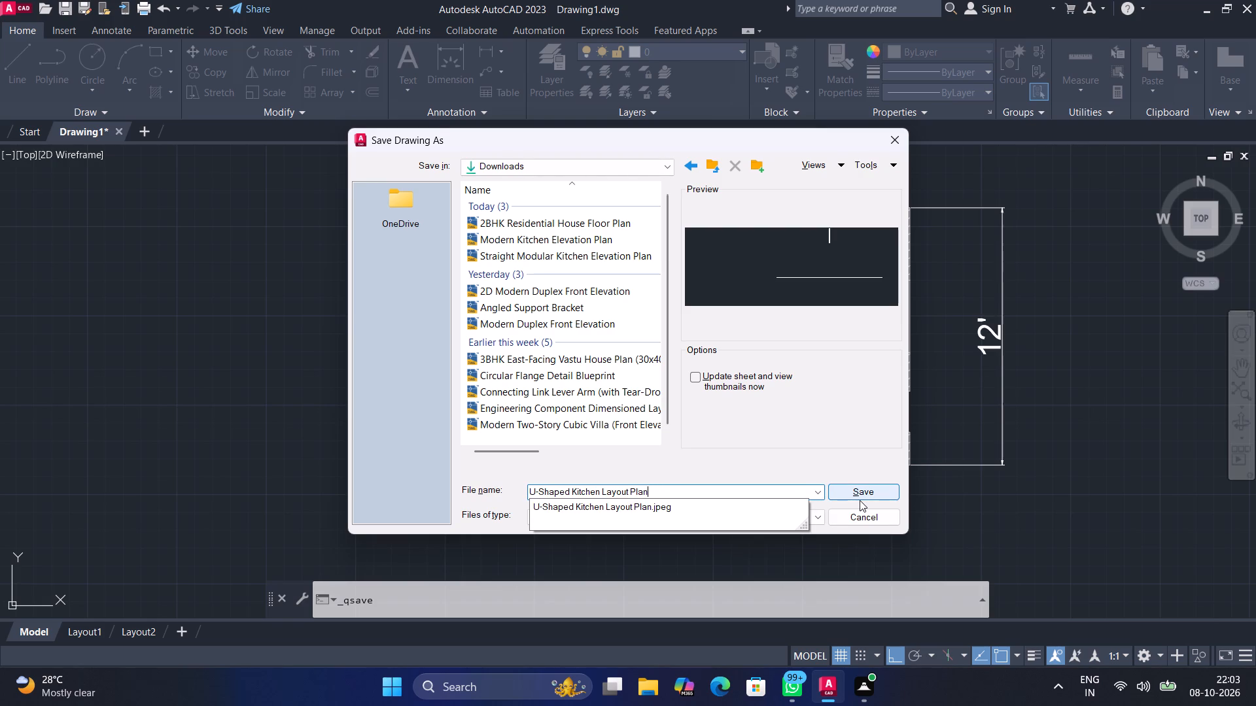
pyautogui.click(860, 500)
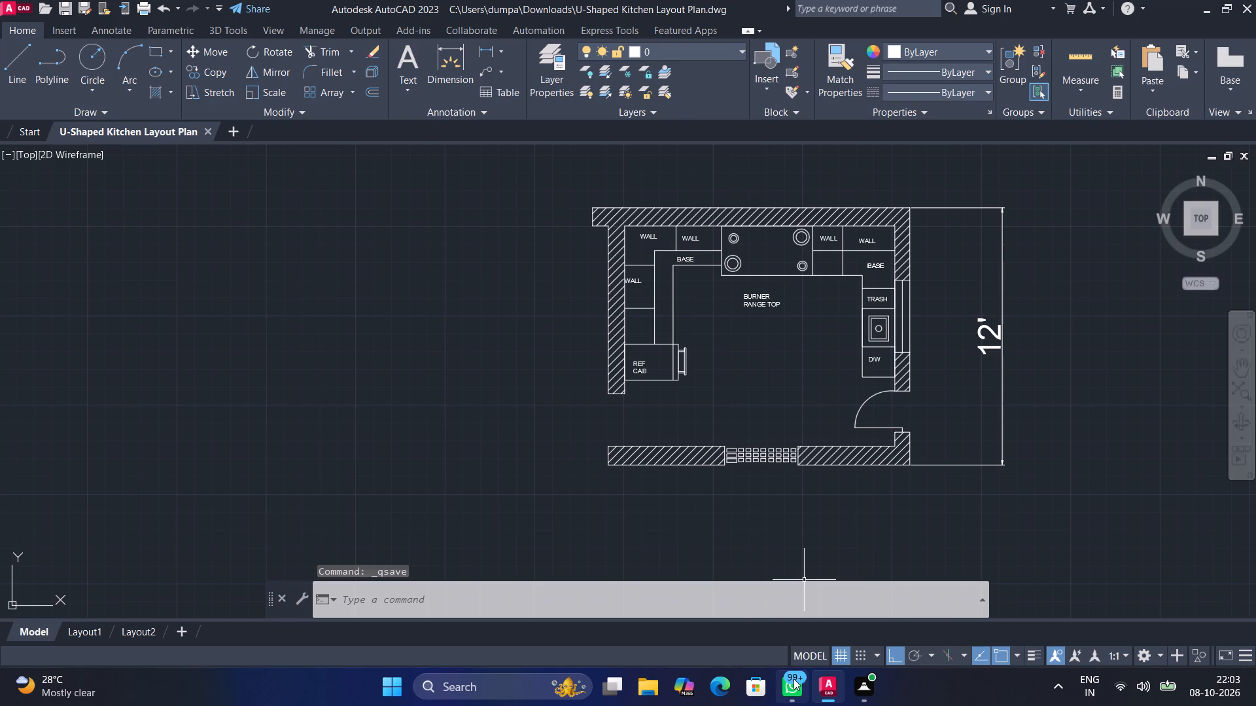